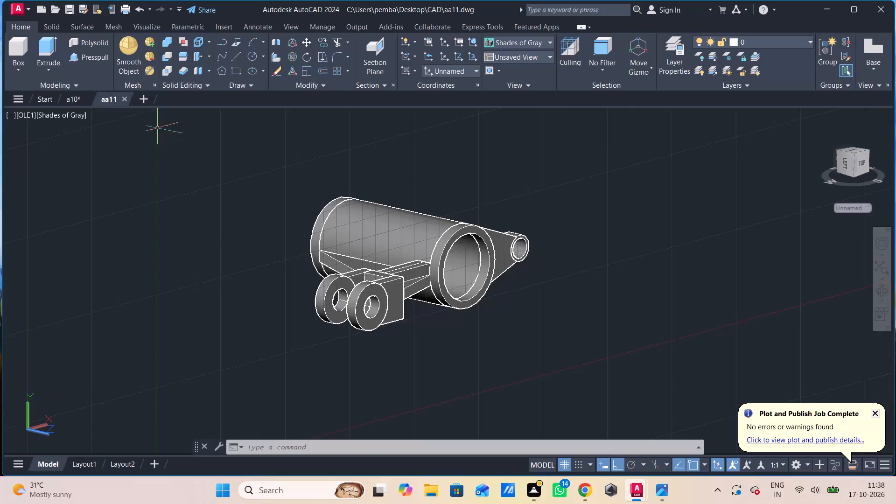
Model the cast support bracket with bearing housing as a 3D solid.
Create a new blank drawing alongside the open aa11 model.
{"action": "left_click", "coordinate": [150, 97]}
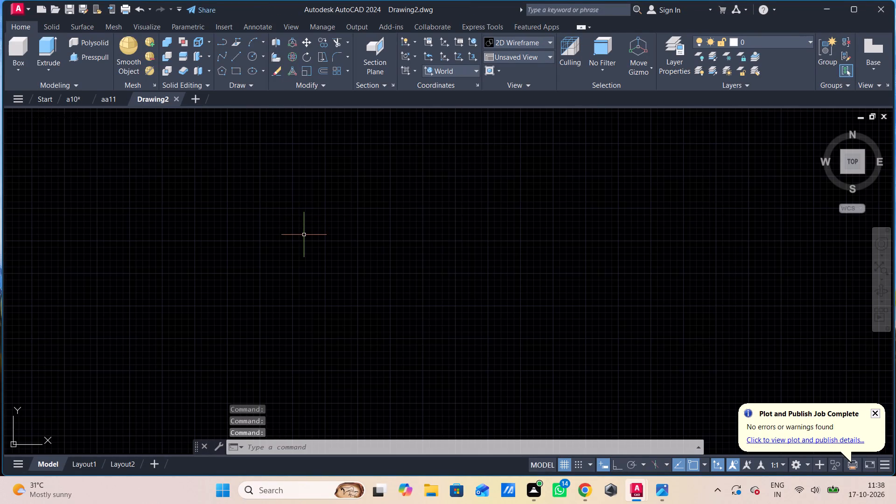
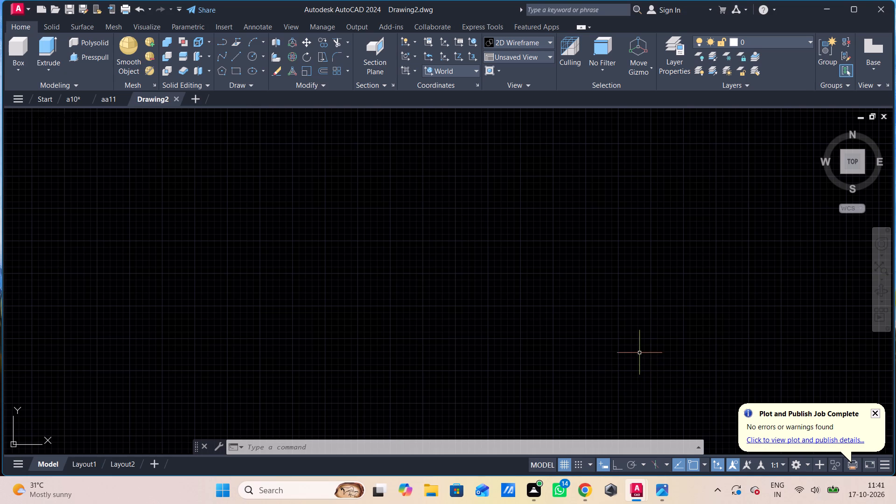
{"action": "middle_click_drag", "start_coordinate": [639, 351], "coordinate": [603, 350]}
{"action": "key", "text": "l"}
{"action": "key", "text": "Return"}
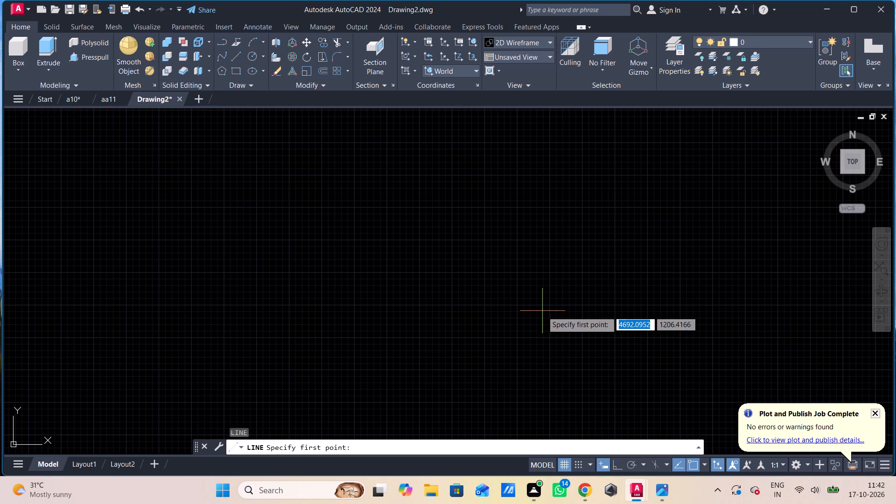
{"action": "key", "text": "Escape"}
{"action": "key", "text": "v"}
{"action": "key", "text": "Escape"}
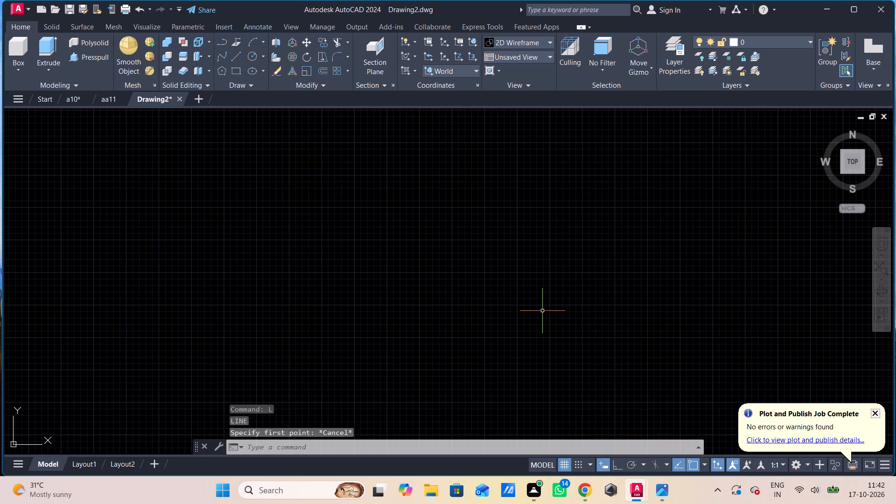
Draw a circle of radius 16 in an empty area of the drawing.
{"action": "type", "text": "c"}
{"action": "key", "text": "space"}
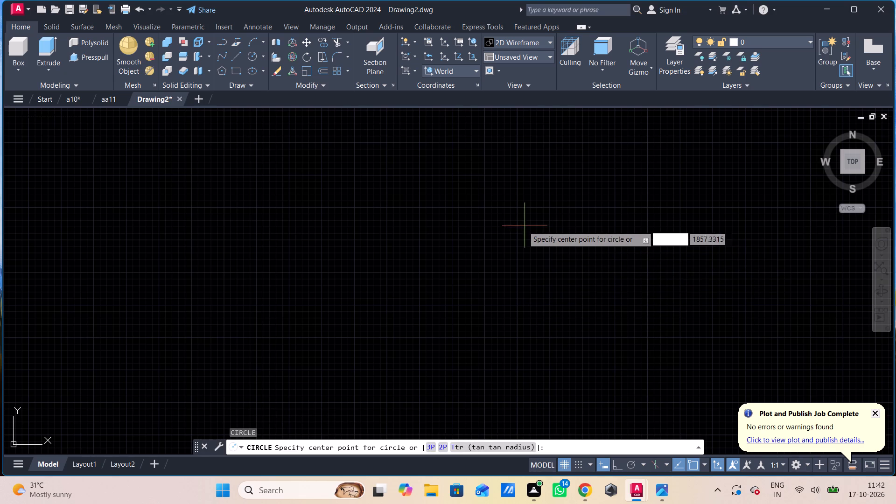
{"action": "left_click", "coordinate": [519, 207]}
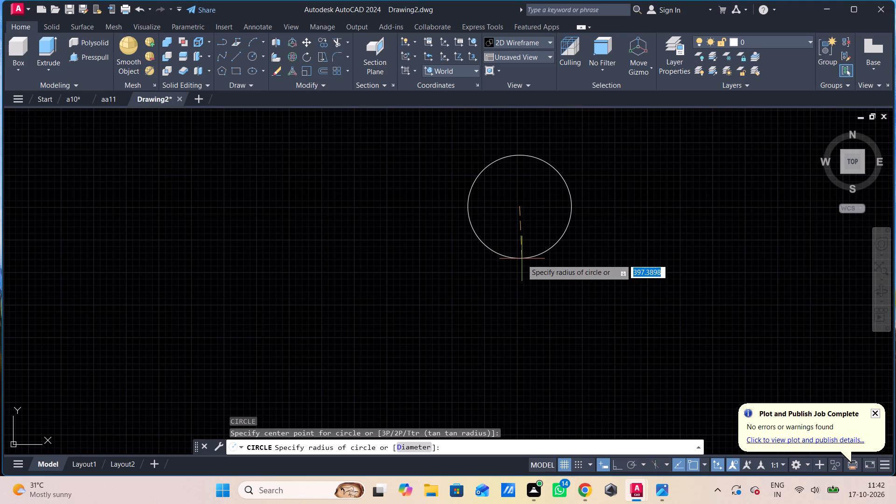
{"action": "type", "text": "16"}
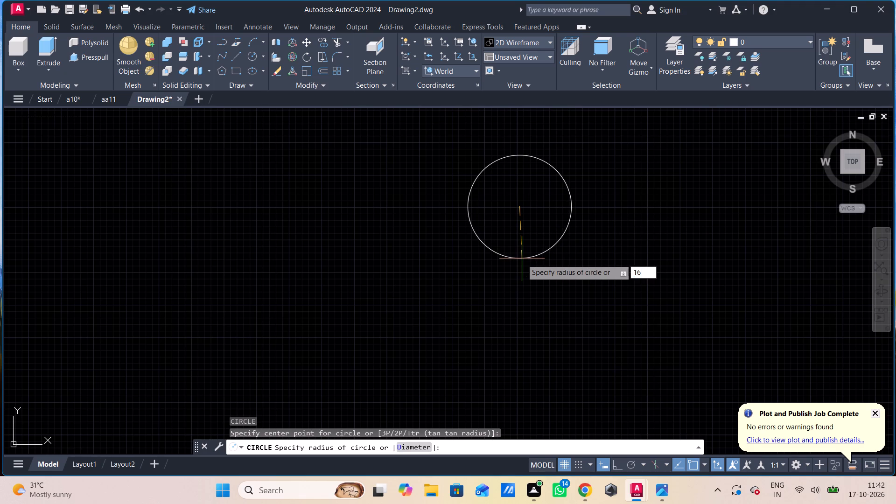
{"action": "key", "text": "Return"}
Draw a circle of radius 22 concentric with the radius 16 circle.
{"action": "scroll", "coordinate": [522, 234], "scroll_direction": "up", "scroll_amount": 1}
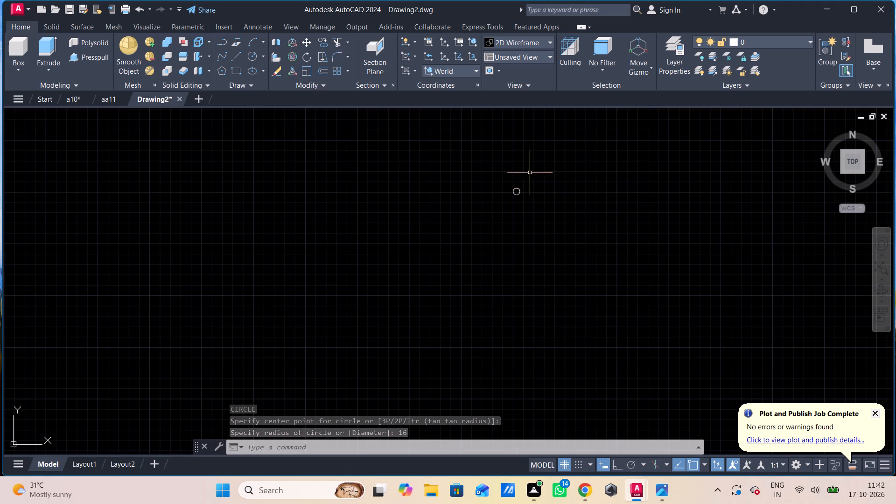
{"action": "middle_click_drag", "start_coordinate": [530, 172], "coordinate": [524, 280]}
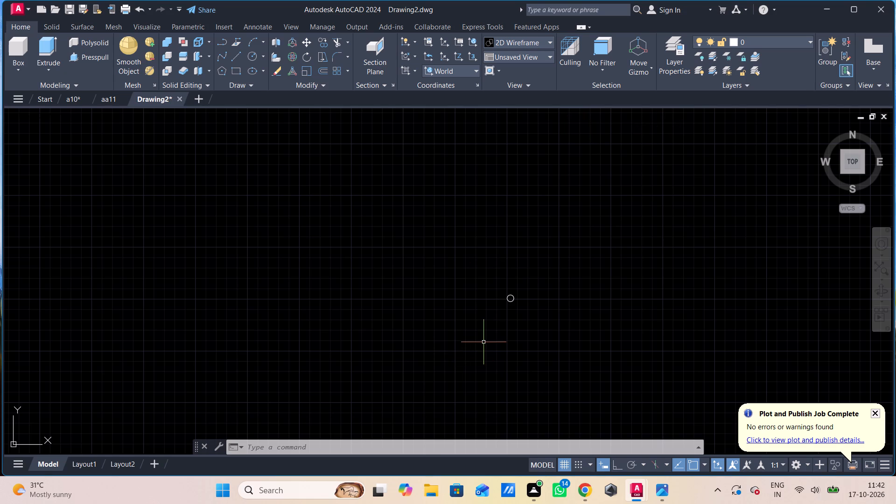
{"action": "middle_click_drag", "start_coordinate": [489, 342], "coordinate": [426, 293]}
{"action": "scroll", "coordinate": [448, 274], "scroll_direction": "up", "scroll_amount": 4}
{"action": "middle_click_drag", "start_coordinate": [442, 271], "coordinate": [471, 366]}
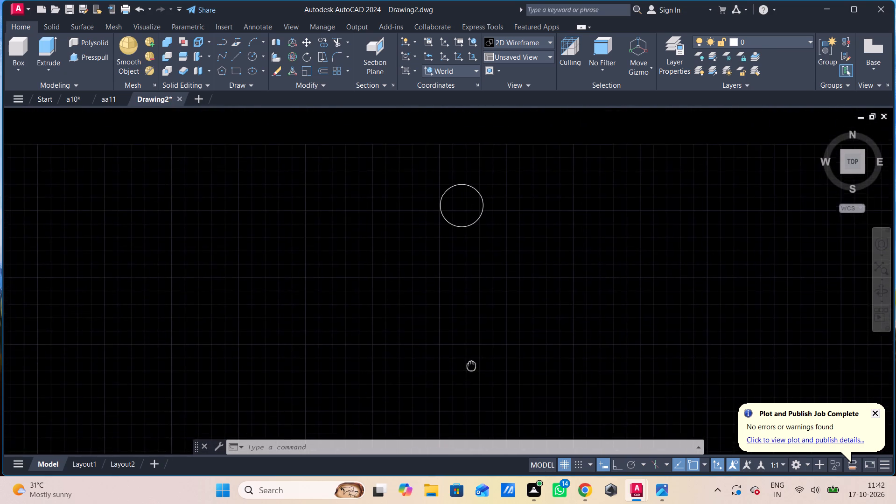
{"action": "middle_click_drag", "start_coordinate": [471, 366], "coordinate": [473, 368]}
{"action": "middle_click_drag", "start_coordinate": [499, 259], "coordinate": [500, 298]}
{"action": "scroll", "coordinate": [498, 297], "scroll_direction": "down", "scroll_amount": 1}
{"action": "scroll", "coordinate": [495, 284], "scroll_direction": "up", "scroll_amount": 2}
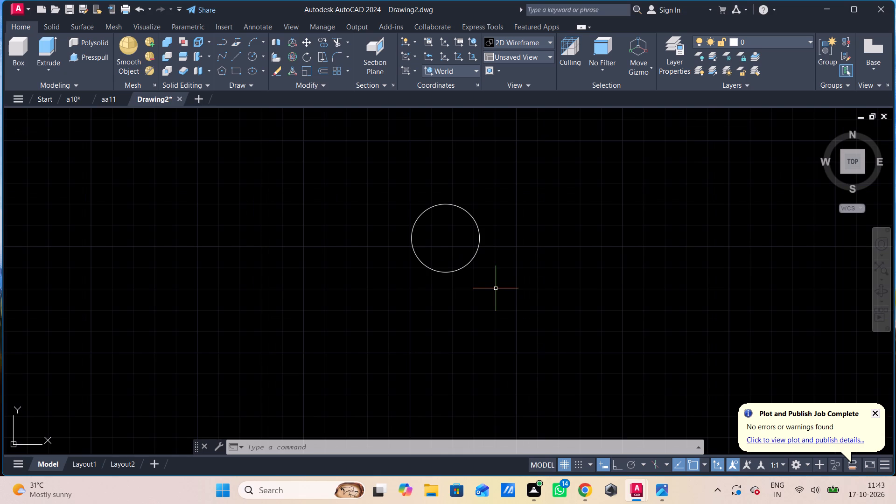
{"action": "type", "text": "c"}
{"action": "key", "text": "space"}
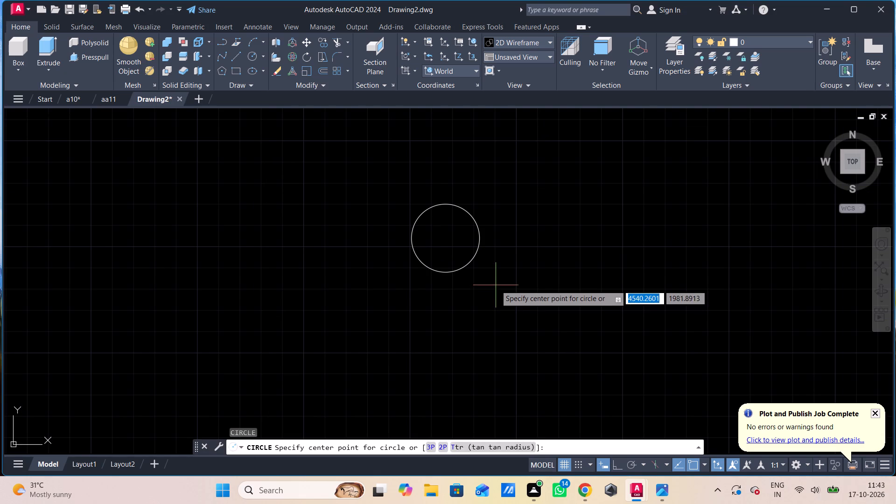
{"action": "left_click", "coordinate": [442, 241]}
{"action": "type", "text": "22"}
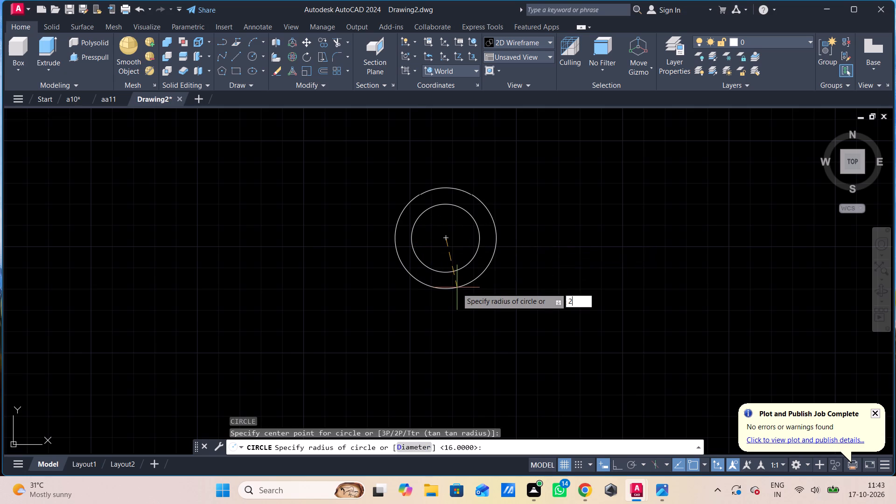
{"action": "key", "text": "Return"}
Draw a small circle of radius 3 at the common centre of the two existing circles.
{"action": "scroll", "coordinate": [483, 236], "scroll_direction": "up", "scroll_amount": 1}
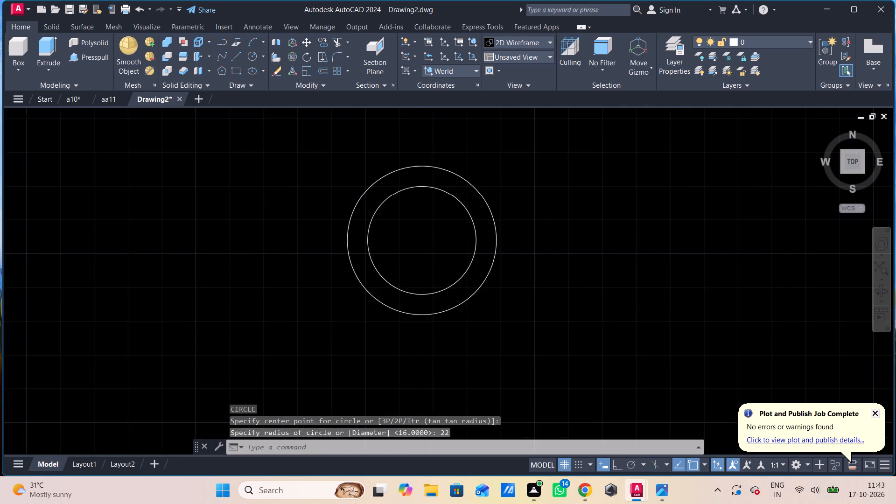
{"action": "scroll", "coordinate": [483, 235], "scroll_direction": "up", "scroll_amount": 1}
{"action": "scroll", "coordinate": [482, 235], "scroll_direction": "down", "scroll_amount": 1}
{"action": "middle_click_drag", "start_coordinate": [482, 235], "coordinate": [510, 252]}
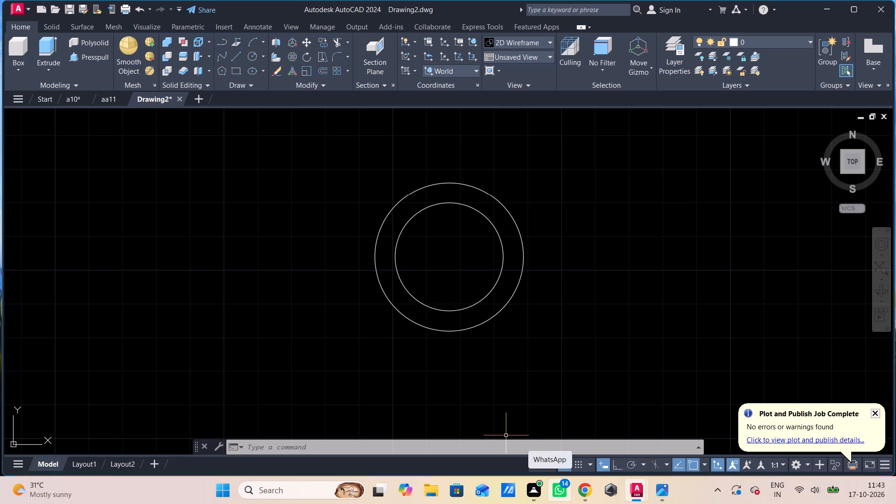
{"action": "type", "text": "c"}
{"action": "key", "text": "space"}
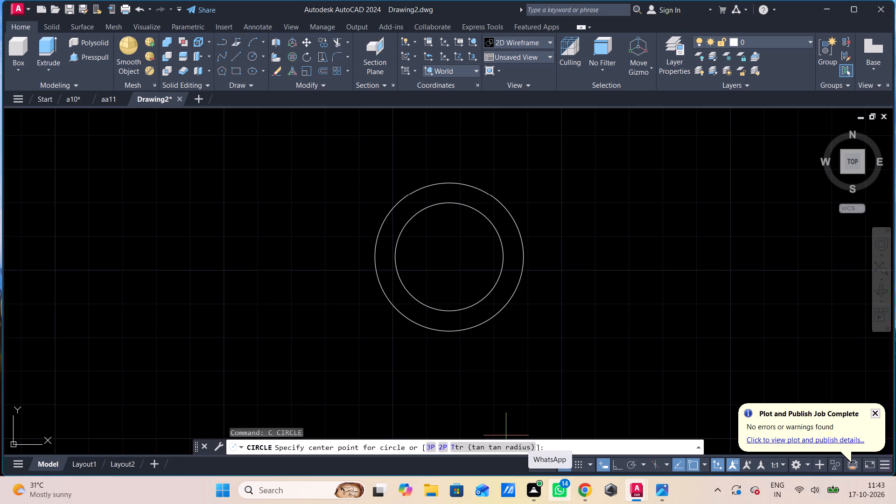
{"action": "left_click", "coordinate": [449, 260]}
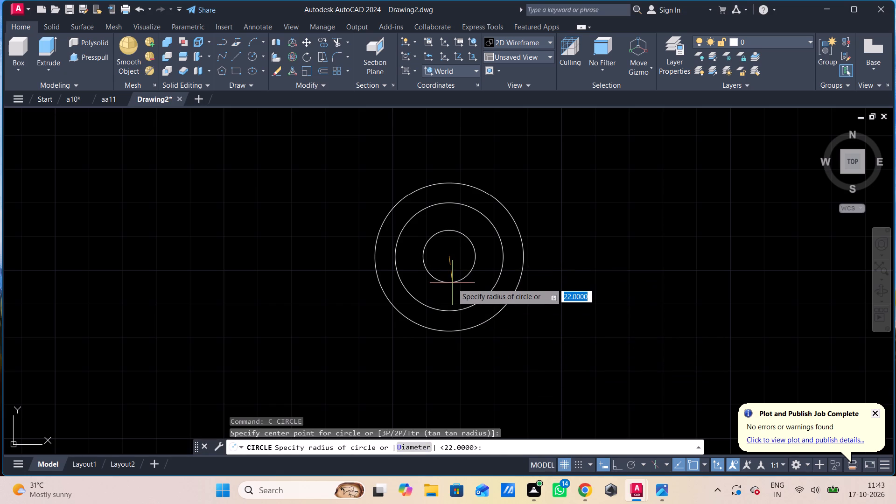
{"action": "key", "text": "3"}
{"action": "key", "text": "Return"}
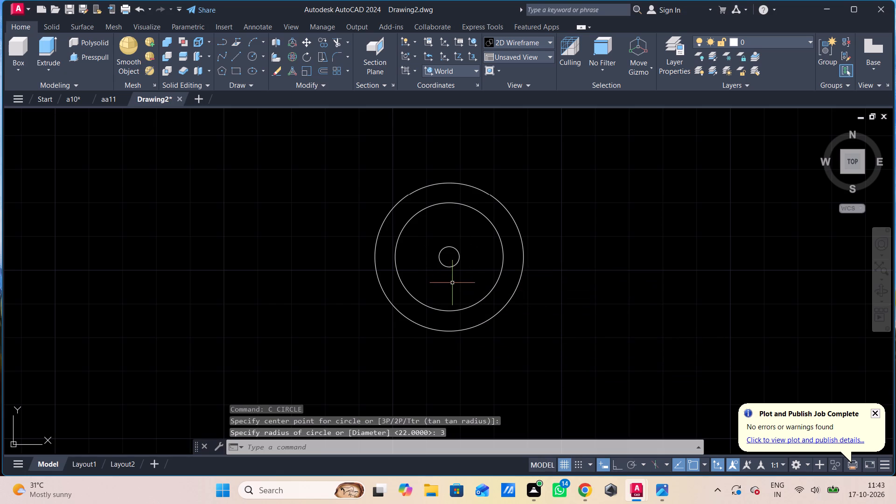
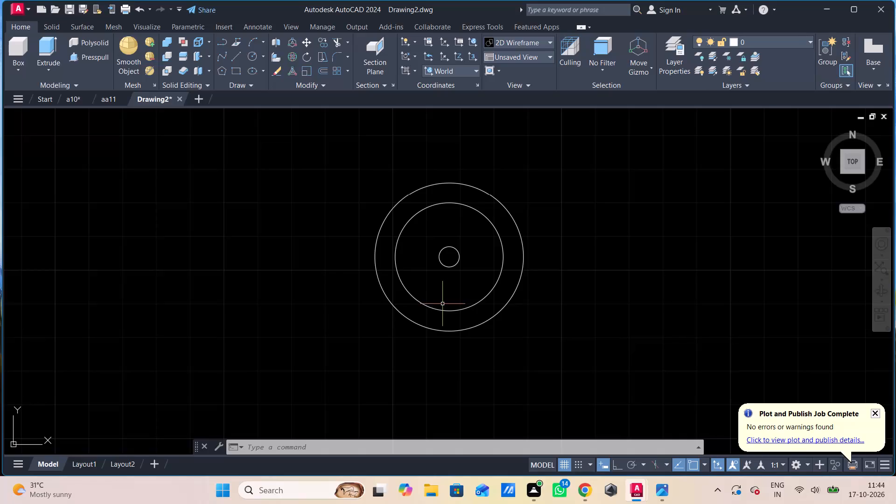
Draw a horizontal line 29 units long, running left from the common centre of the circles, with Ortho on.
{"action": "scroll", "coordinate": [447, 299], "scroll_direction": "down", "scroll_amount": 3}
{"action": "scroll", "coordinate": [460, 287], "scroll_direction": "up", "scroll_amount": 2}
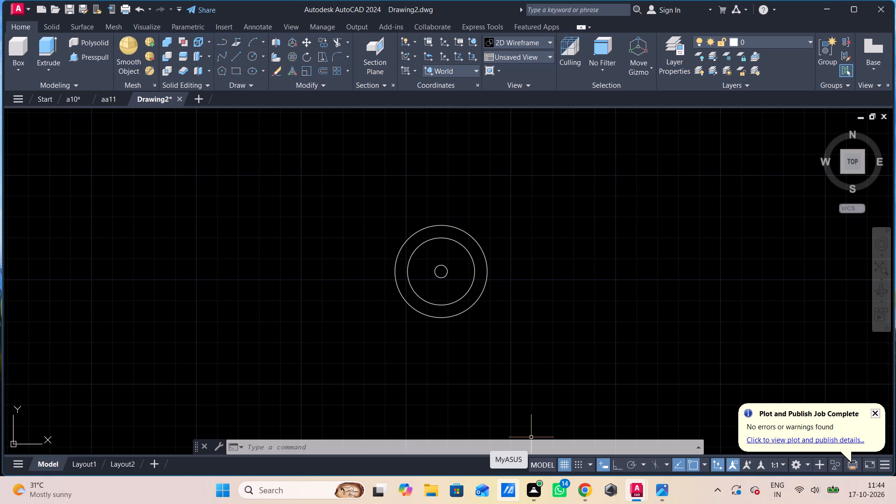
{"action": "key", "text": "l"}
{"action": "key", "text": "Return"}
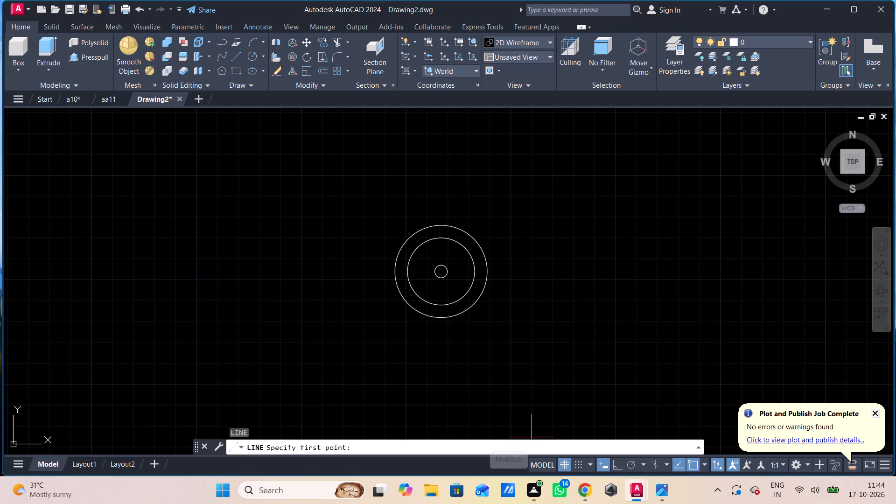
{"action": "left_click", "coordinate": [440, 270]}
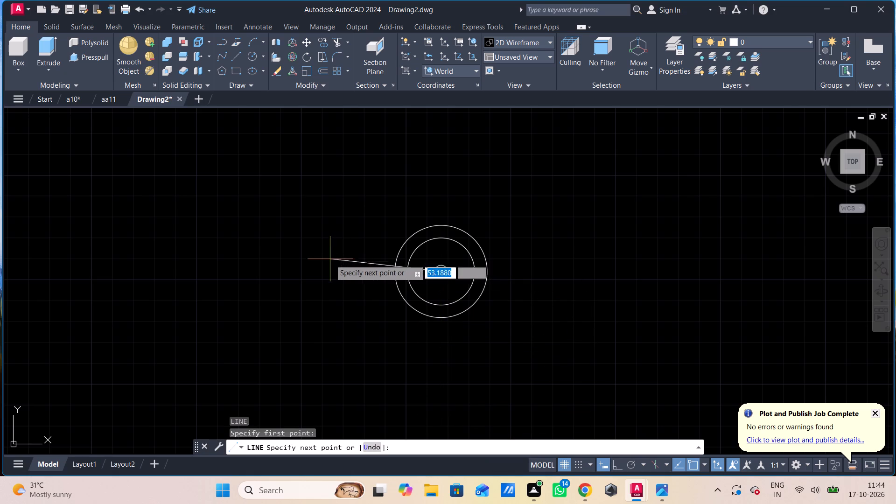
{"action": "key", "text": "F8"}
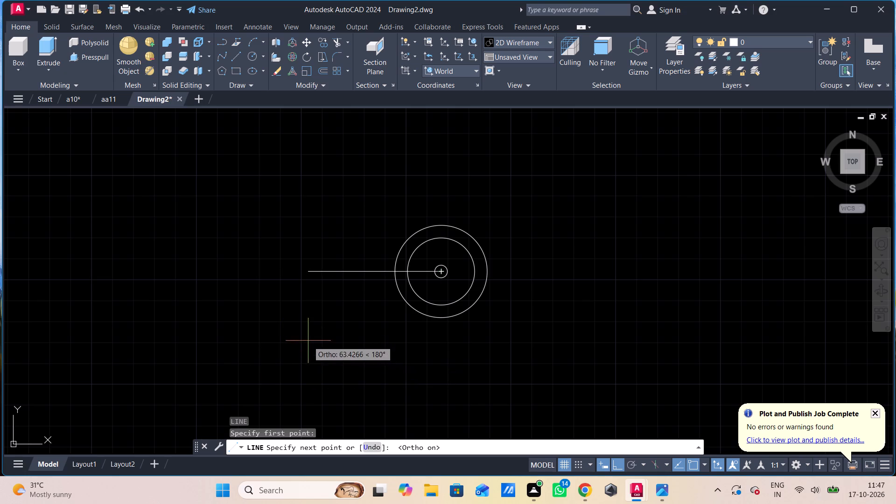
{"action": "key", "text": "2"}
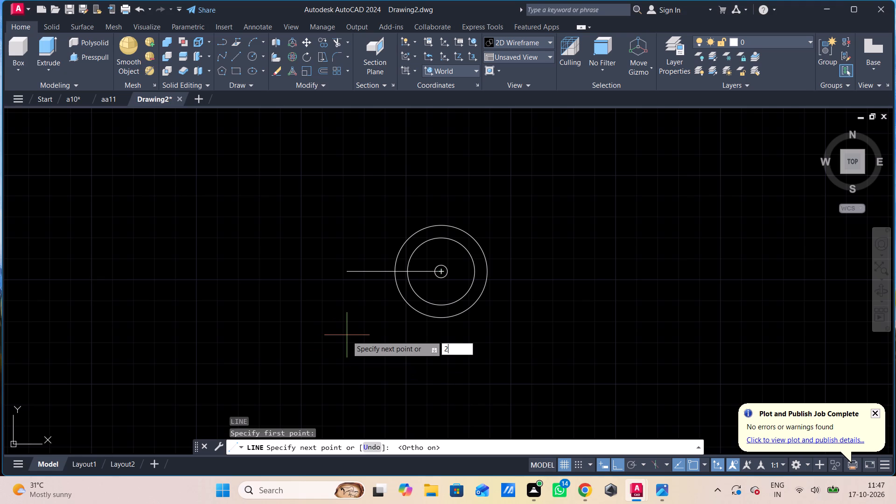
{"action": "key", "text": "9"}
{"action": "key", "text": "Return"}
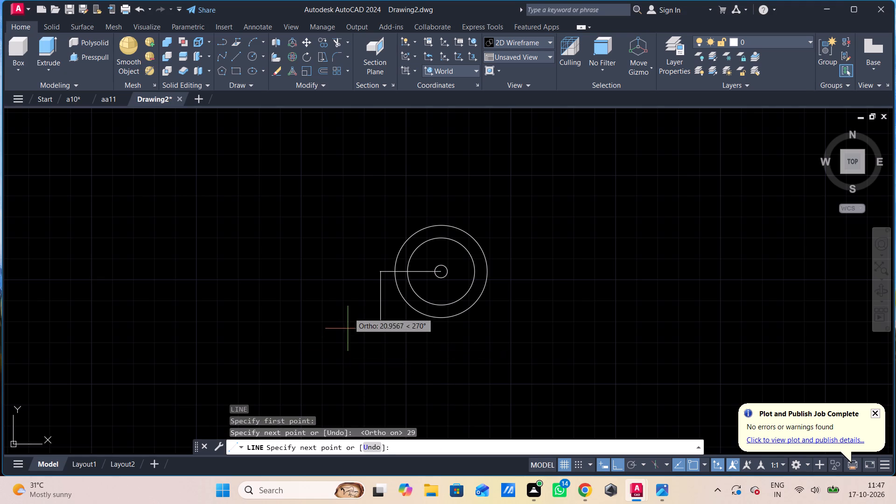
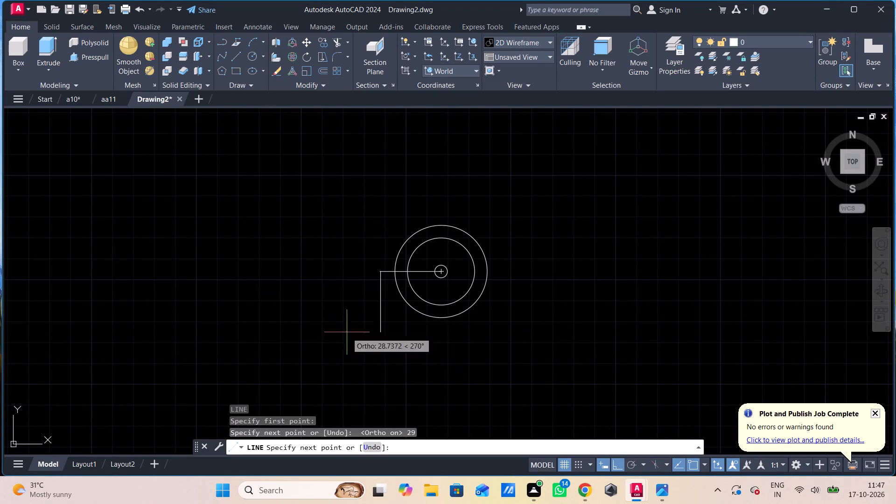
Undo the 29-unit horizontal line drawn from the circles' common centre and leave the Line command.
{"action": "left_click", "coordinate": [365, 301]}
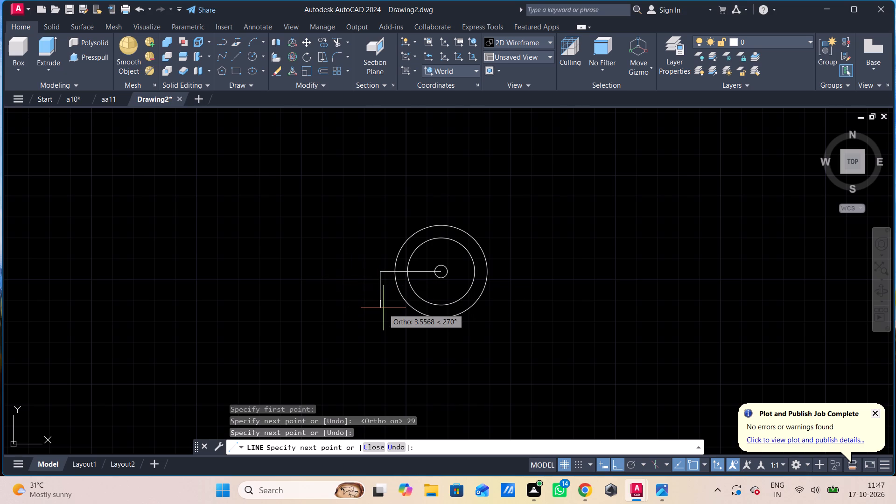
{"action": "key", "text": "ctrl+z"}
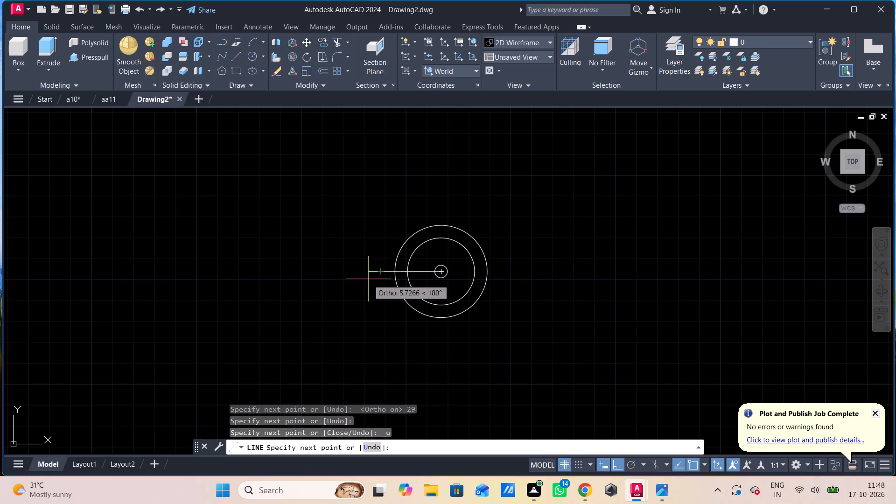
{"action": "key", "text": "ctrl+z"}
{"action": "type", "text": "29"}
{"action": "key", "text": "Return"}
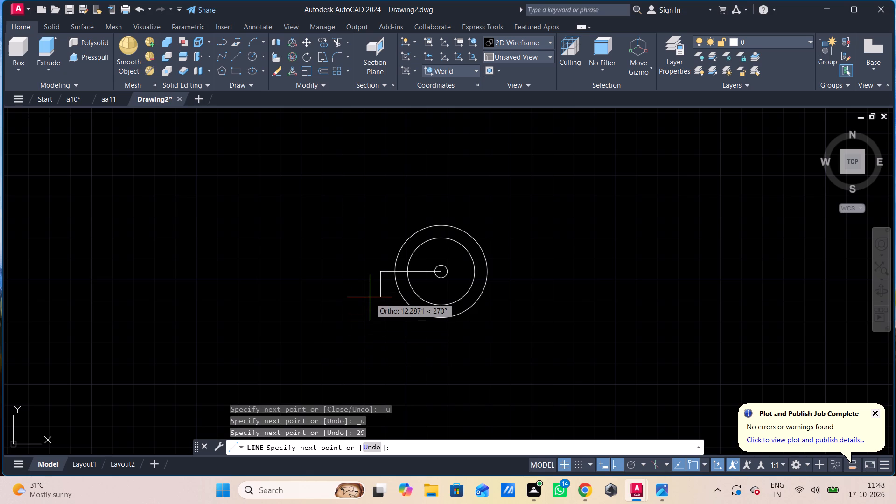
{"action": "key", "text": "ctrl+z"}
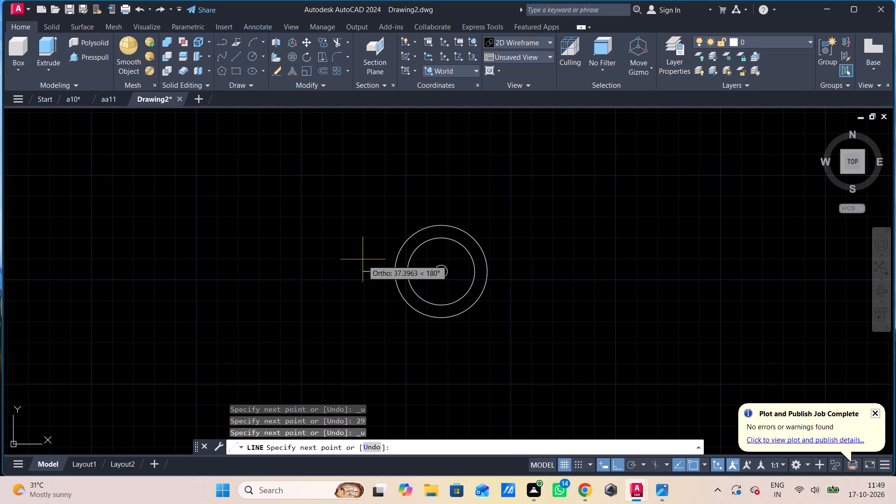
{"action": "key", "text": "ctrl+z"}
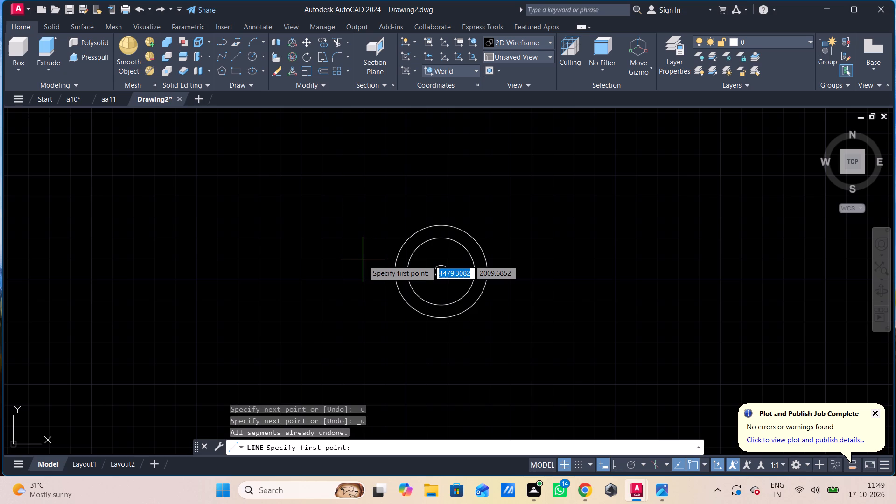
{"action": "type", "text": "l"}
{"action": "key", "text": "space"}
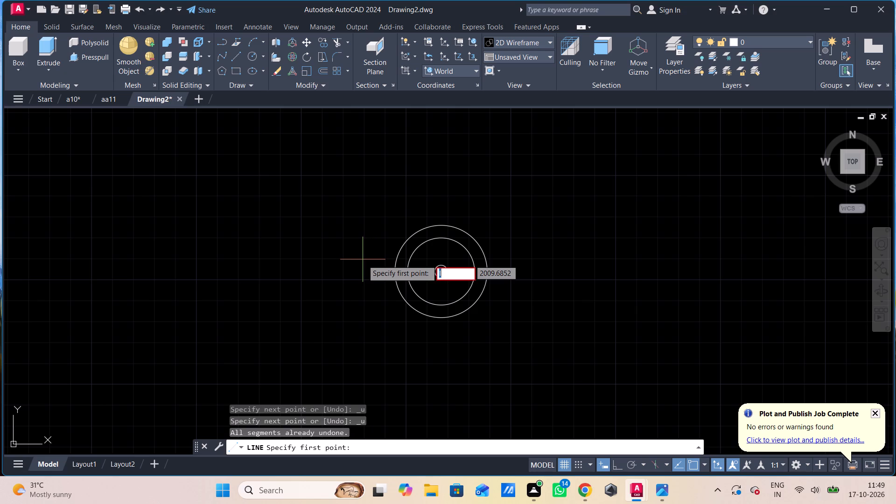
{"action": "key", "text": "Escape"}
Draw a 25-unit horizontal line running left from the leftmost quadrant point of the outer circle.
{"action": "type", "text": "l"}
{"action": "key", "text": "space"}
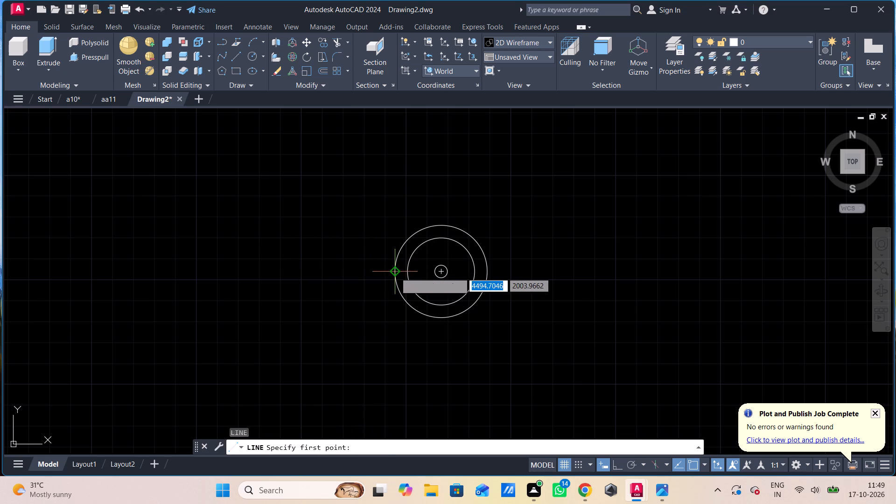
{"action": "left_click", "coordinate": [395, 273]}
{"action": "type", "text": "25"}
{"action": "key", "text": "Return"}
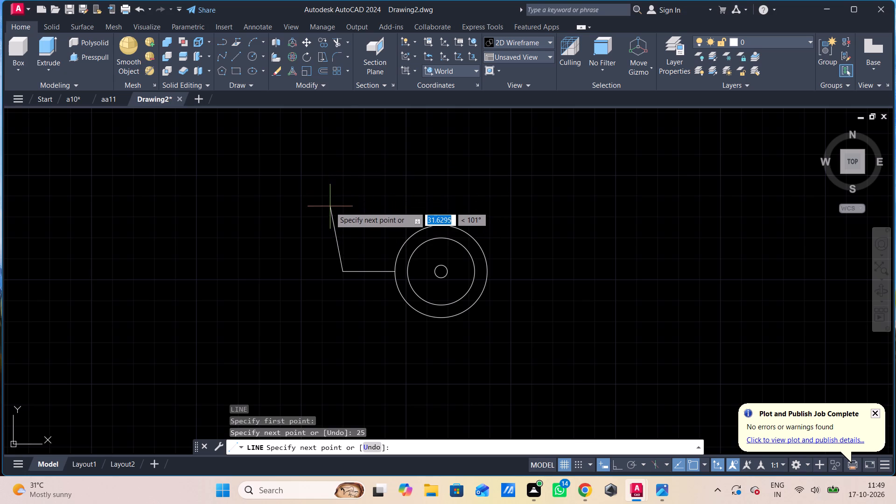
With Ortho on, continue the line 24 up, 25 left, 48 down and 25 right, and close the rectangle at the horizontal line's left end.
{"action": "key", "text": "F8"}
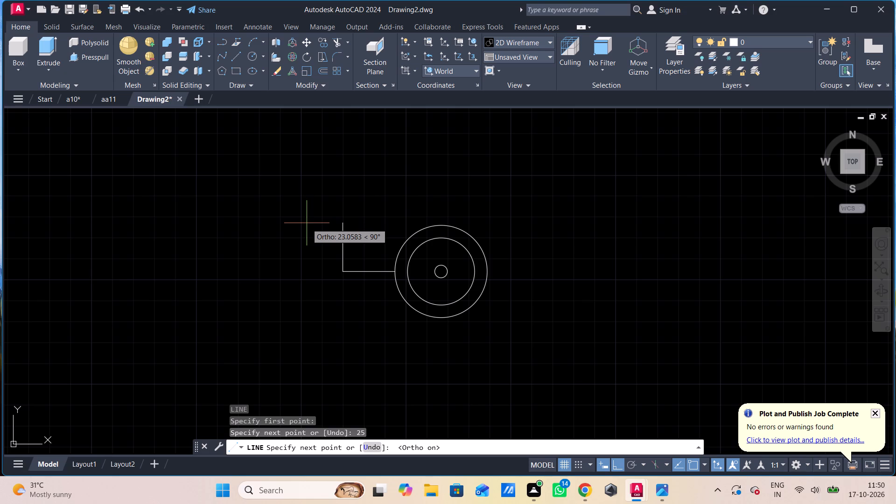
{"action": "type", "text": "24"}
{"action": "key", "text": "Return"}
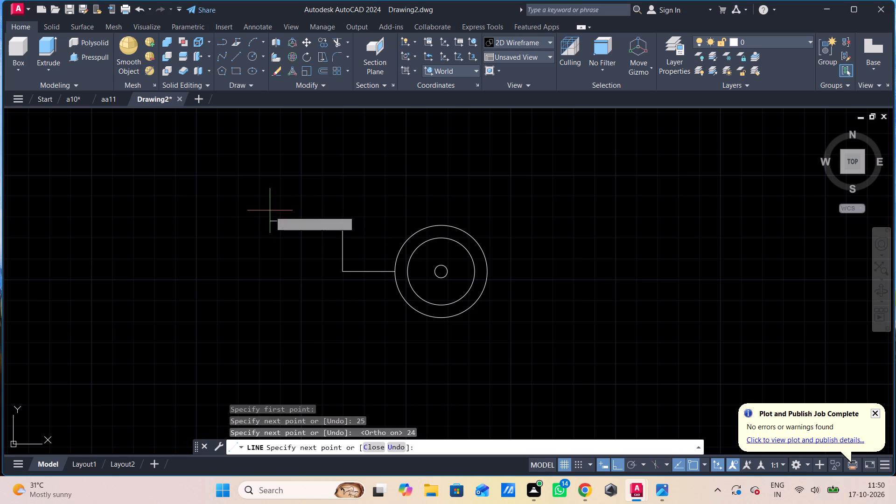
{"action": "type", "text": "25."}
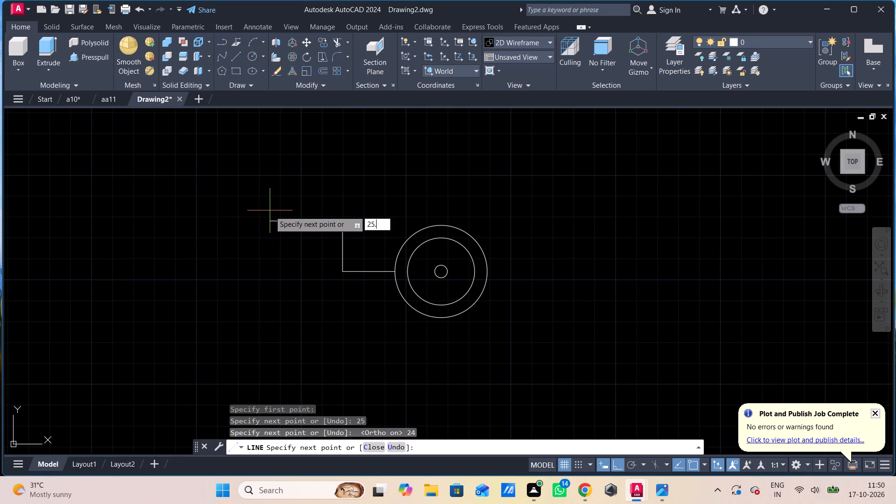
{"action": "key", "text": "BackSpace"}
{"action": "key", "text": "Return"}
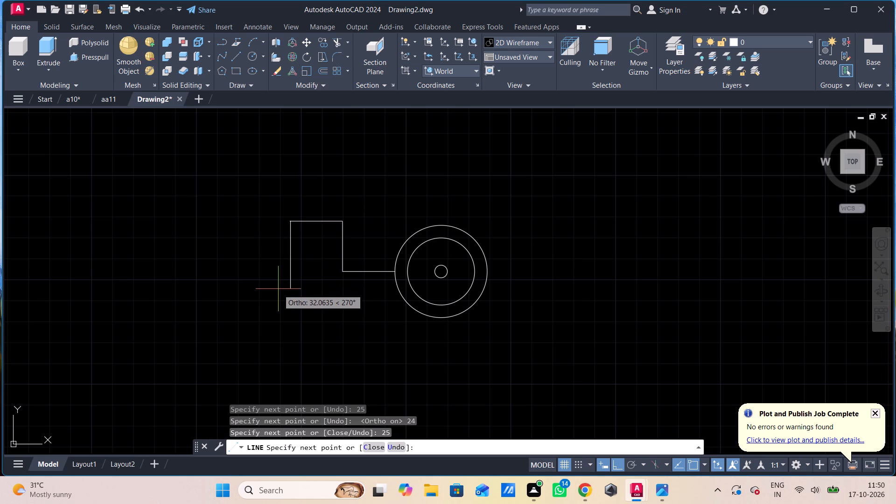
{"action": "type", "text": "48"}
{"action": "key", "text": "Return"}
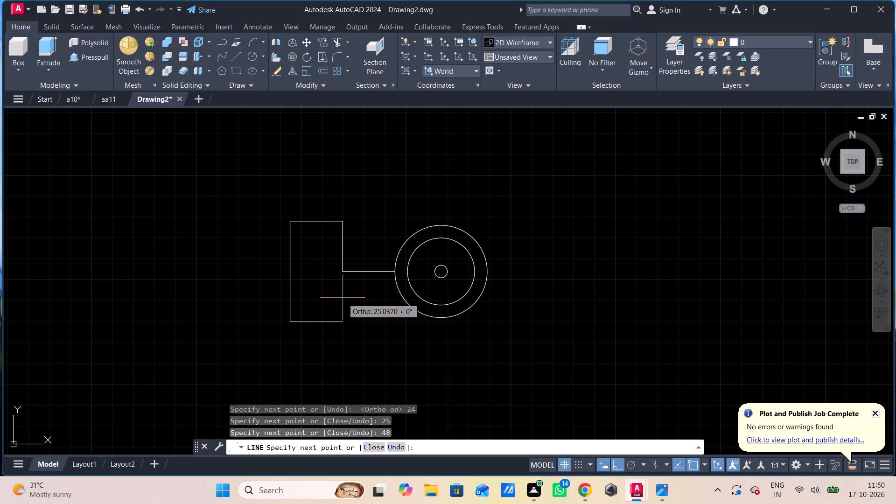
{"action": "key", "text": "2"}
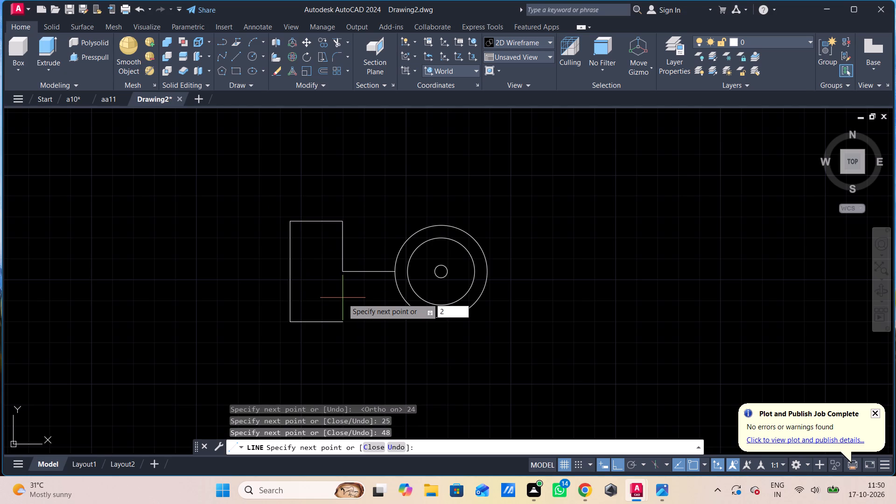
{"action": "key", "text": "5"}
{"action": "key", "text": "Return"}
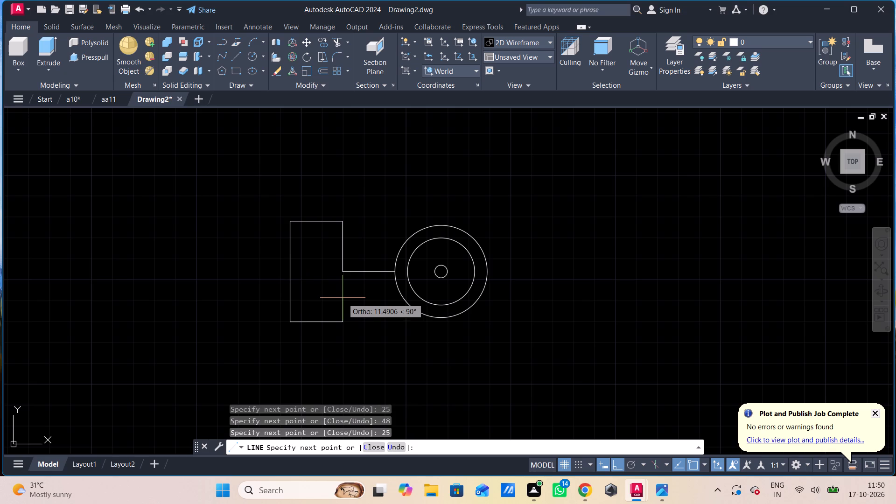
{"action": "left_click", "coordinate": [342, 273]}
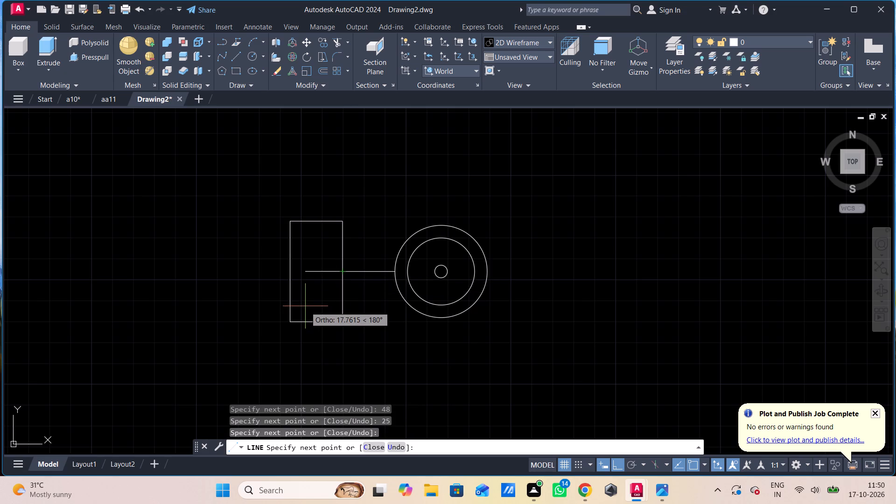
{"action": "key", "text": "Escape"}
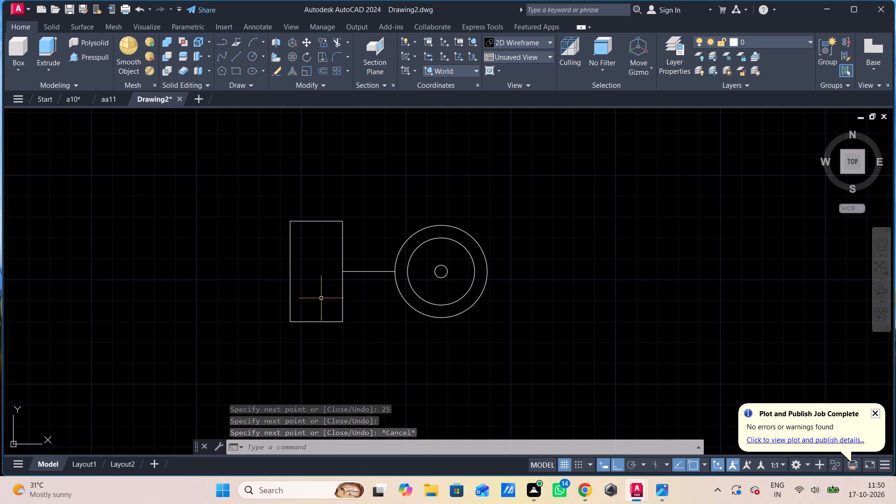
Draw connected lines from the circles' centre: 5 up, about 58 left into the rectangle, 10 down, and back right to inside the inner ring circle.
{"action": "key", "text": "l"}
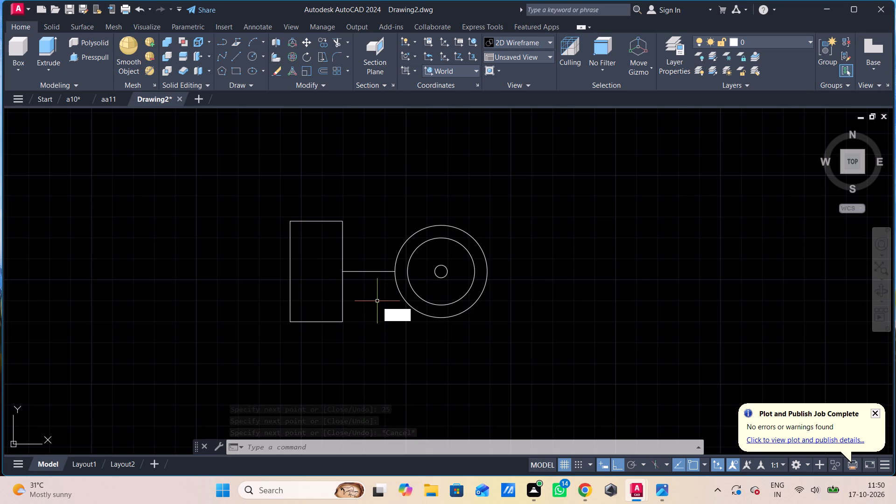
{"action": "key", "text": "Return"}
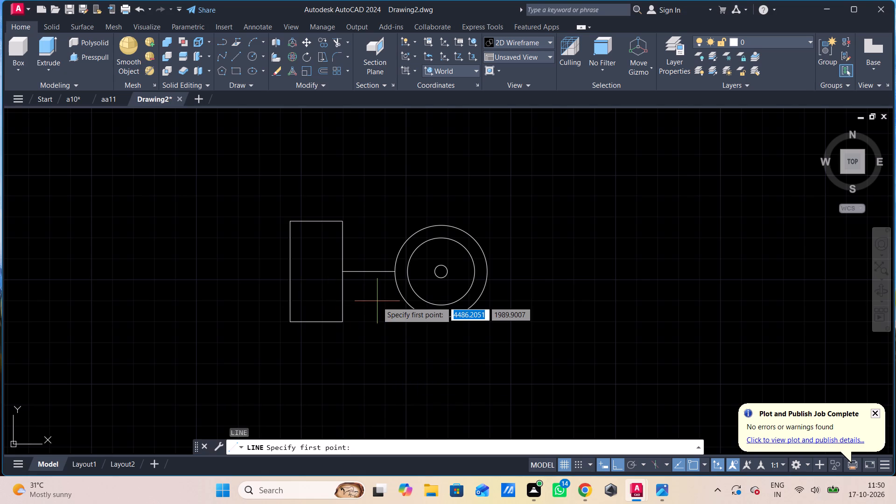
{"action": "left_click", "coordinate": [442, 272]}
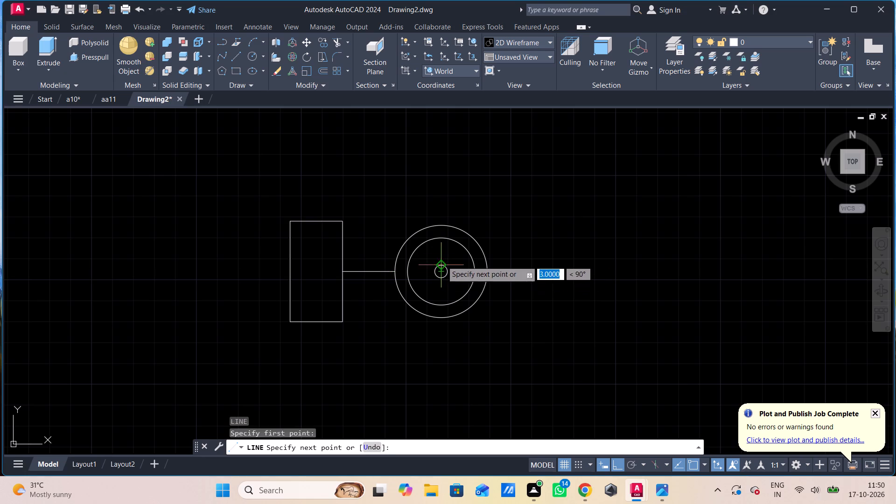
{"action": "key", "text": "5"}
{"action": "key", "text": "Return"}
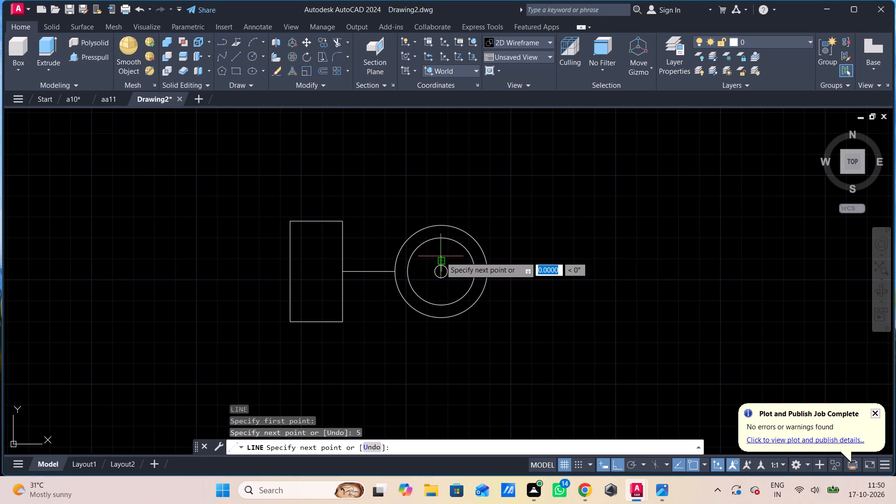
{"action": "left_click", "coordinate": [319, 262]}
{"action": "type", "text": "10"}
{"action": "key", "text": "Return"}
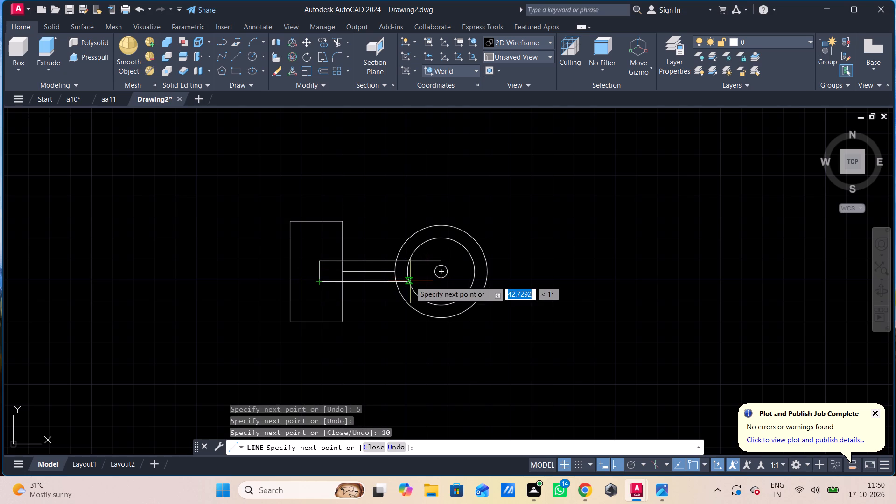
{"action": "left_click", "coordinate": [424, 276]}
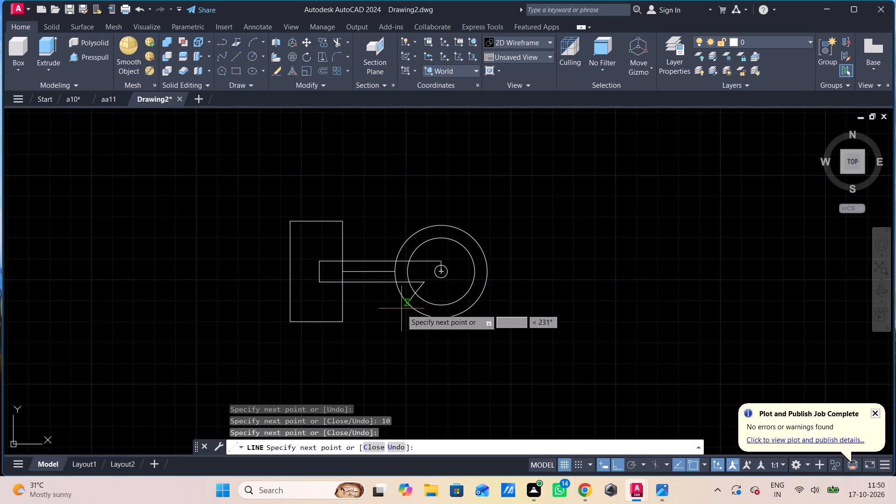
{"action": "key", "text": "Escape"}
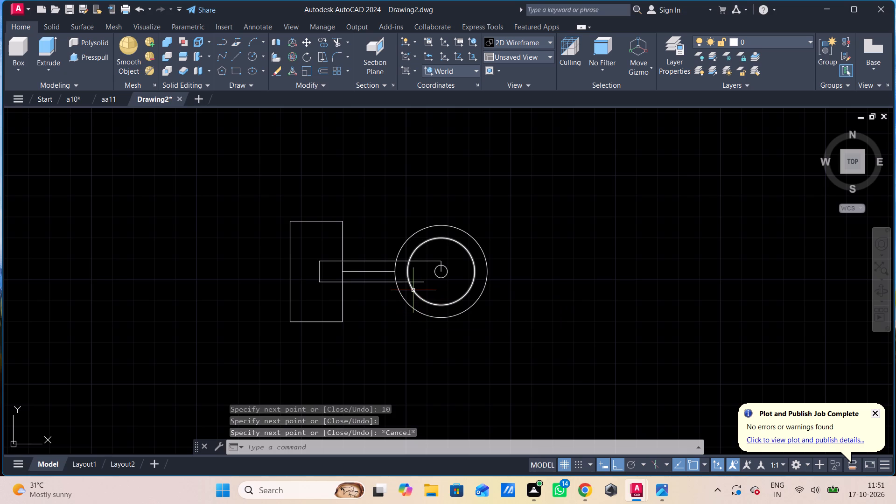
Fillet the arm's upper and lower horizontal lines to the outer circle with radius 6.
{"action": "key", "text": "f"}
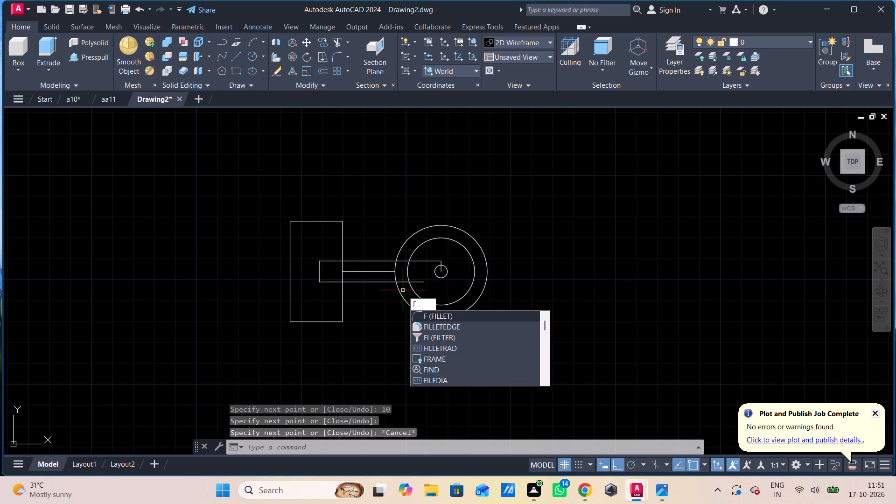
{"action": "left_click", "coordinate": [424, 315]}
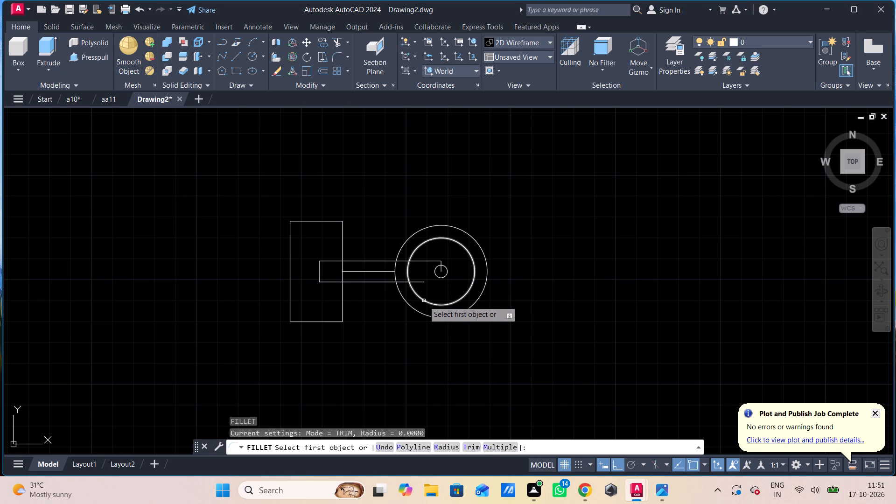
{"action": "key", "text": "r"}
{"action": "key", "text": "Return"}
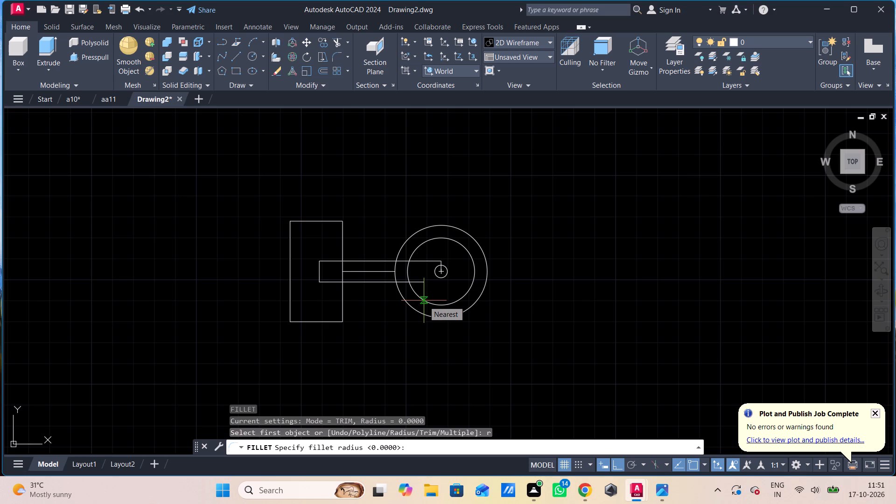
{"action": "key", "text": "6"}
{"action": "key", "text": "Return"}
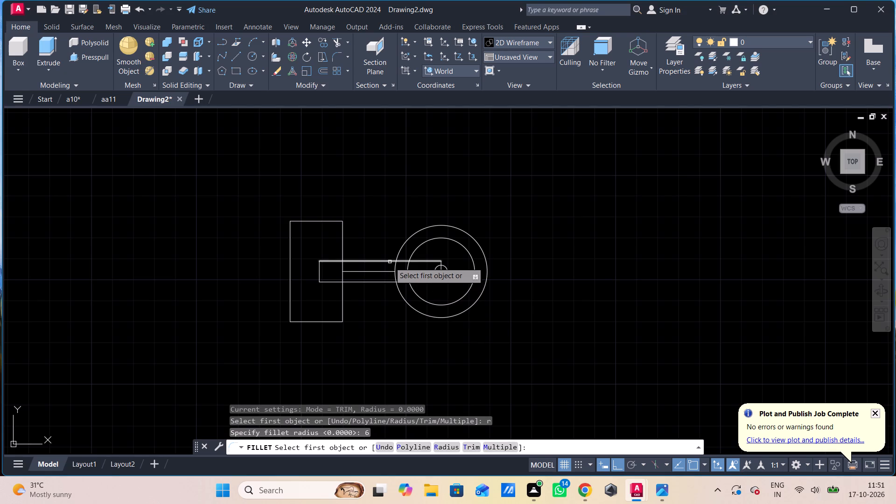
{"action": "left_click", "coordinate": [390, 262]}
{"action": "left_click", "coordinate": [398, 252]}
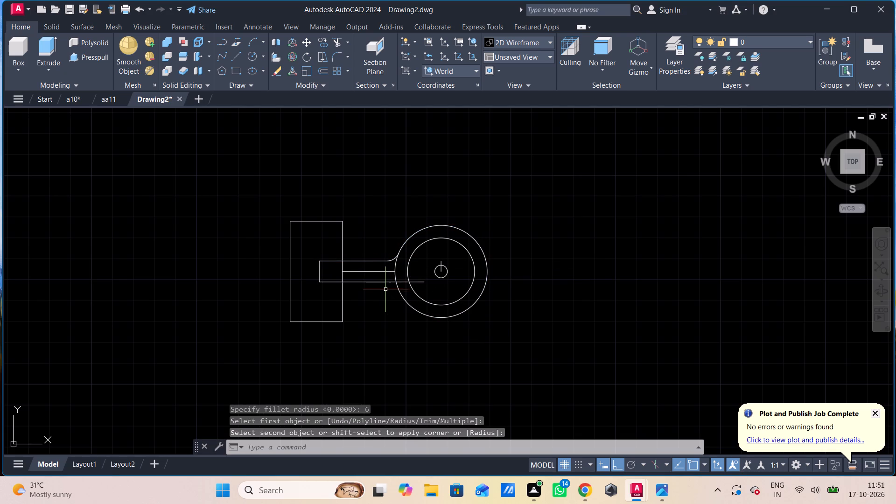
{"action": "key", "text": "space"}
{"action": "left_click", "coordinate": [385, 283]}
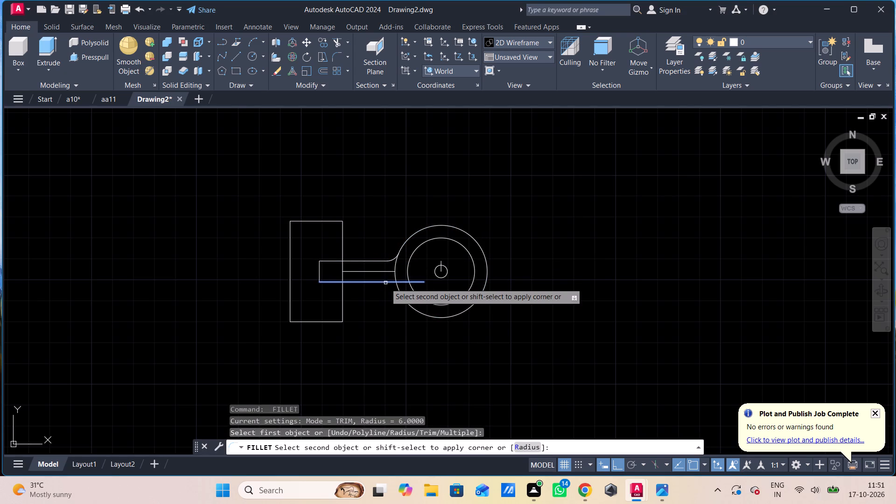
{"action": "left_click", "coordinate": [399, 291]}
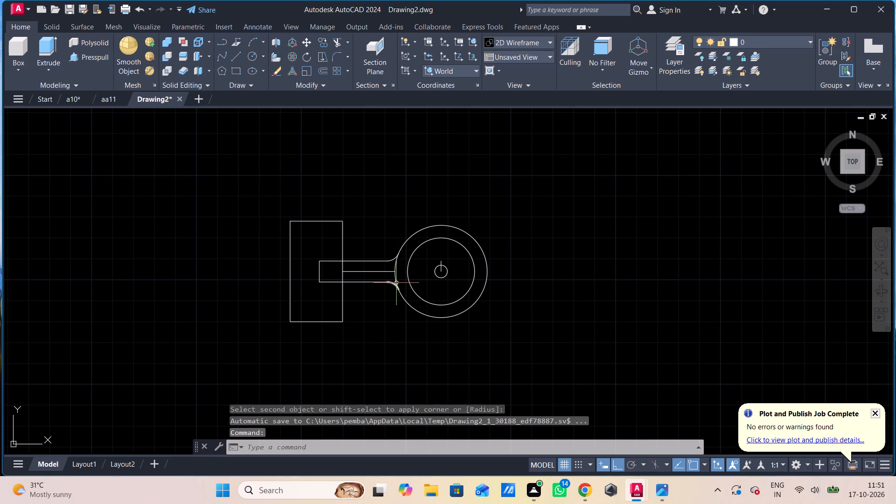
Fillet the rectangle's two upper corners with radius 6.
{"action": "key", "text": "space"}
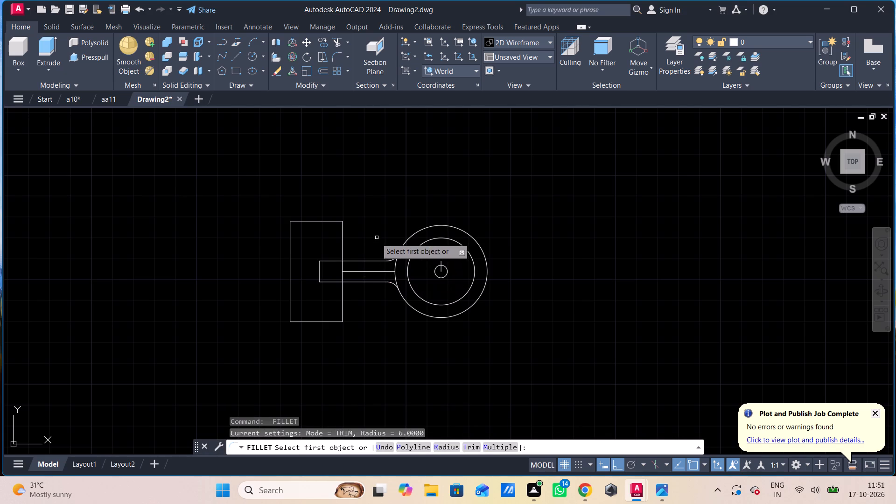
{"action": "left_click", "coordinate": [342, 224]}
{"action": "left_click", "coordinate": [340, 221]}
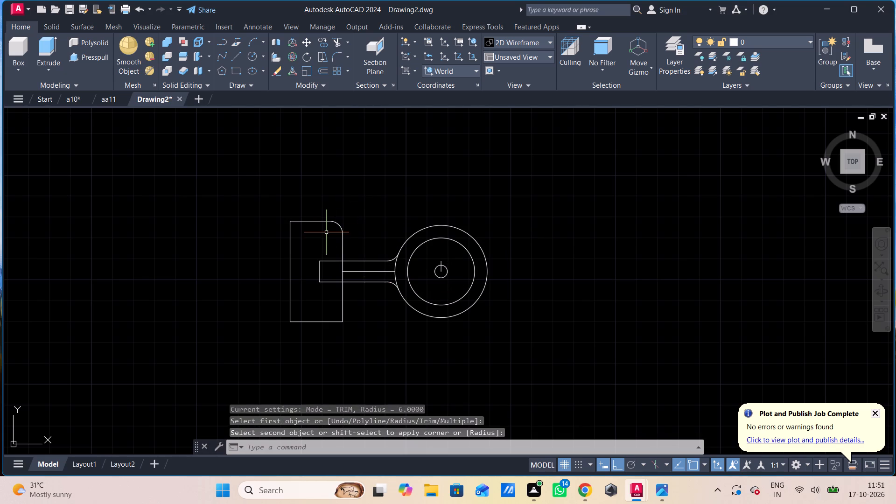
{"action": "key", "text": "space"}
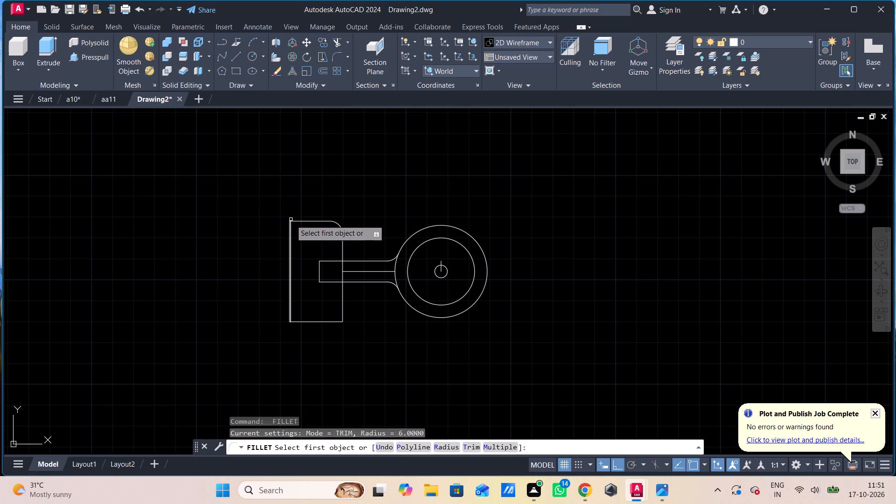
{"action": "left_click", "coordinate": [292, 220]}
{"action": "left_click", "coordinate": [292, 221]}
{"action": "left_click", "coordinate": [290, 231]}
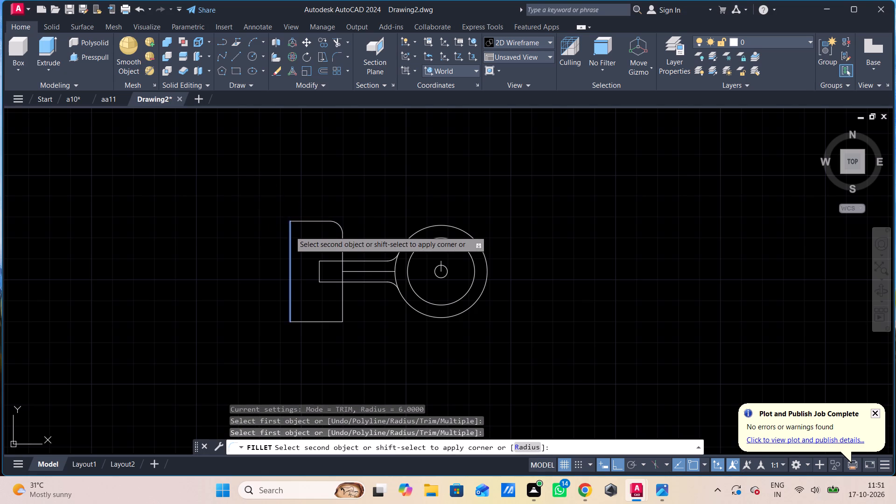
{"action": "key", "text": "space"}
{"action": "left_click", "coordinate": [293, 220]}
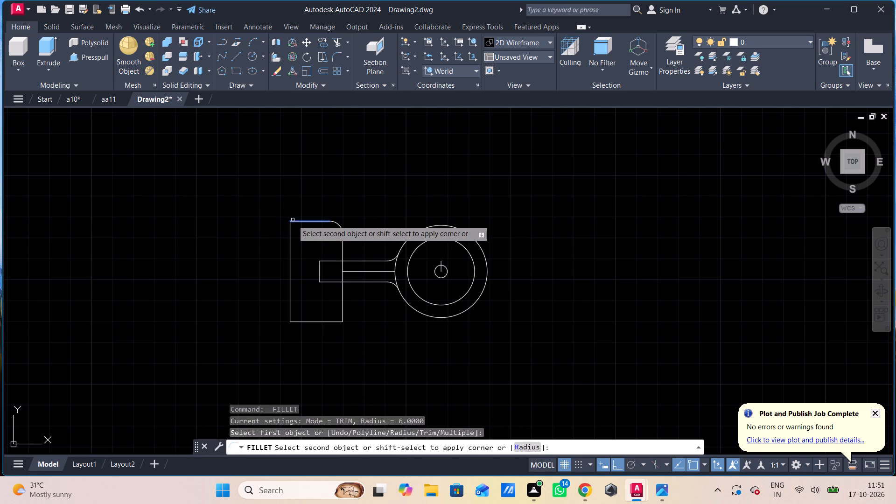
{"action": "left_click", "coordinate": [291, 231]}
Fillet the rectangle's two lower corners with radius 6.
{"action": "key", "text": "space"}
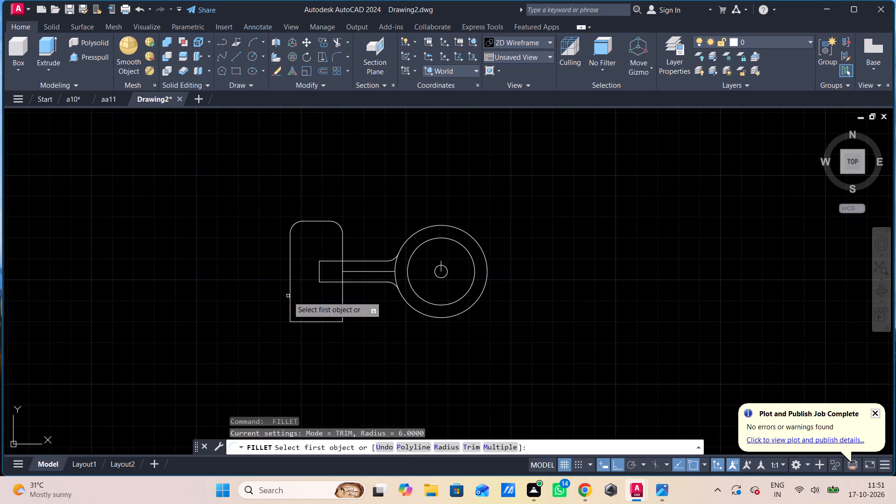
{"action": "left_click", "coordinate": [289, 300]}
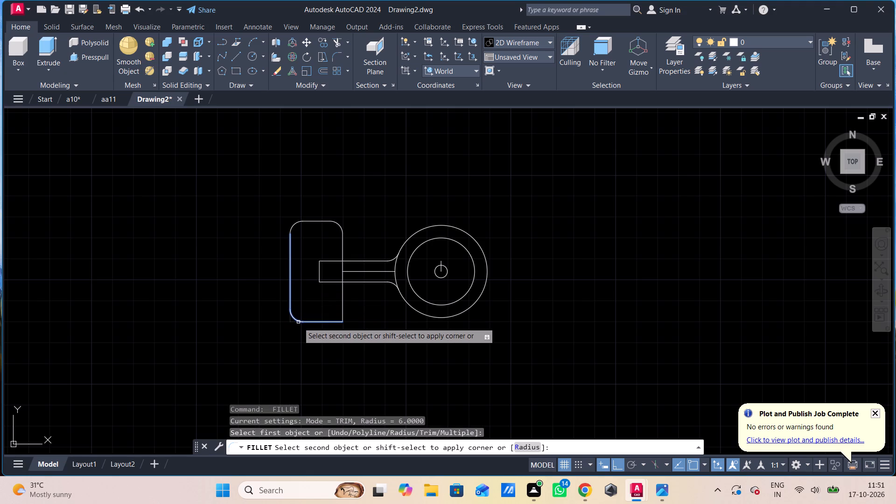
{"action": "left_click", "coordinate": [298, 322]}
{"action": "key", "text": "space"}
{"action": "left_click", "coordinate": [343, 300]}
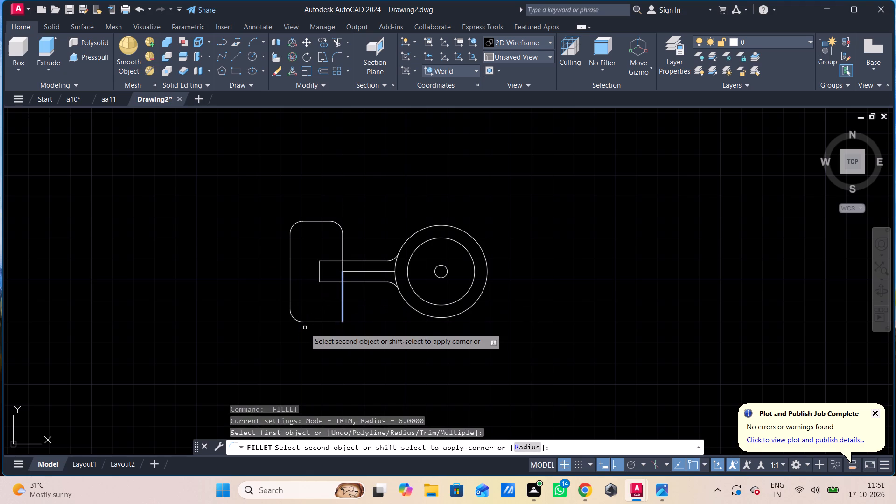
{"action": "left_click", "coordinate": [318, 322]}
{"action": "key", "text": "space"}
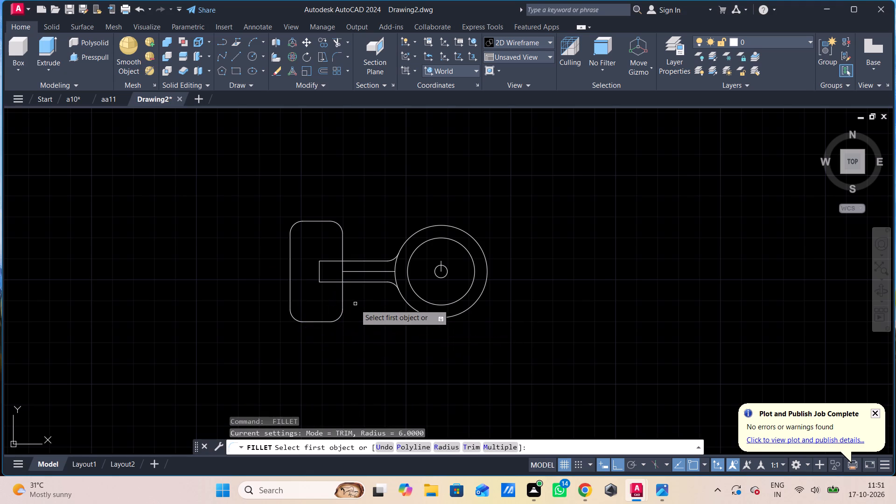
{"action": "key", "text": "Escape"}
Trim away the outer circle's arc between the arm fillets, the arm's middle line and the short vertical line at the circles' centre.
{"action": "type", "text": "tr"}
{"action": "key", "text": "space"}
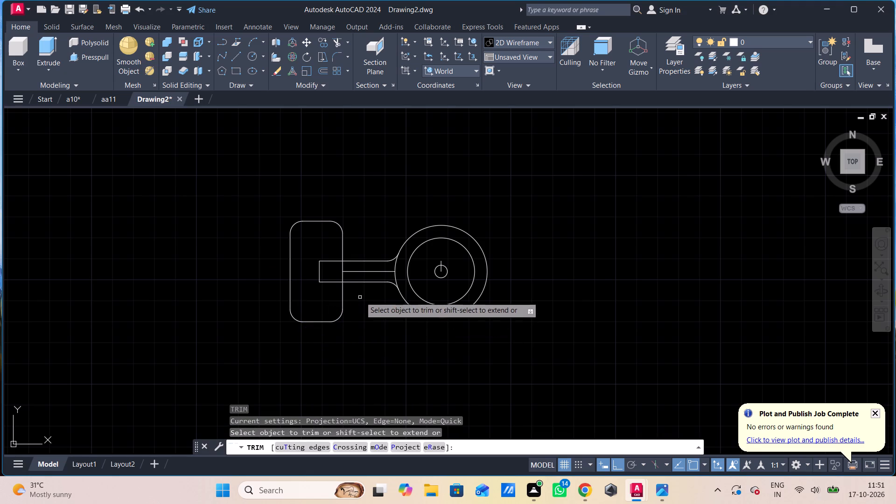
{"action": "left_click", "coordinate": [393, 267]}
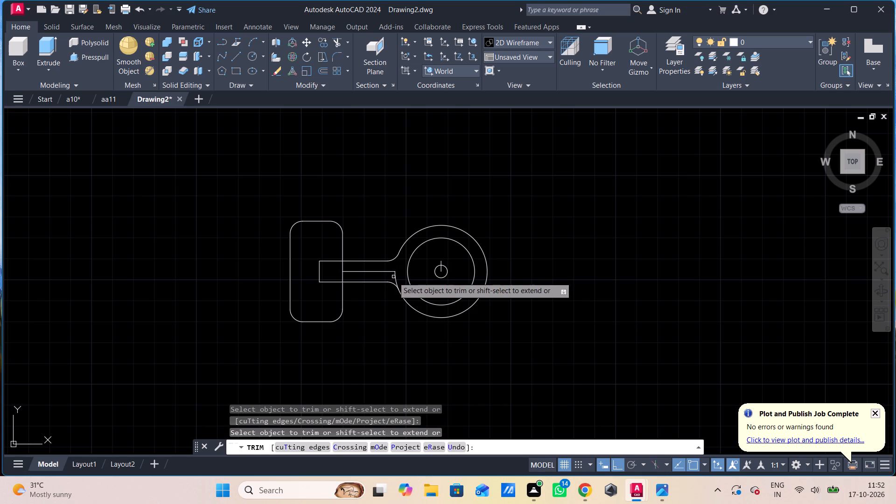
{"action": "left_click", "coordinate": [393, 277]}
{"action": "left_click", "coordinate": [400, 277]}
{"action": "left_click", "coordinate": [392, 270]}
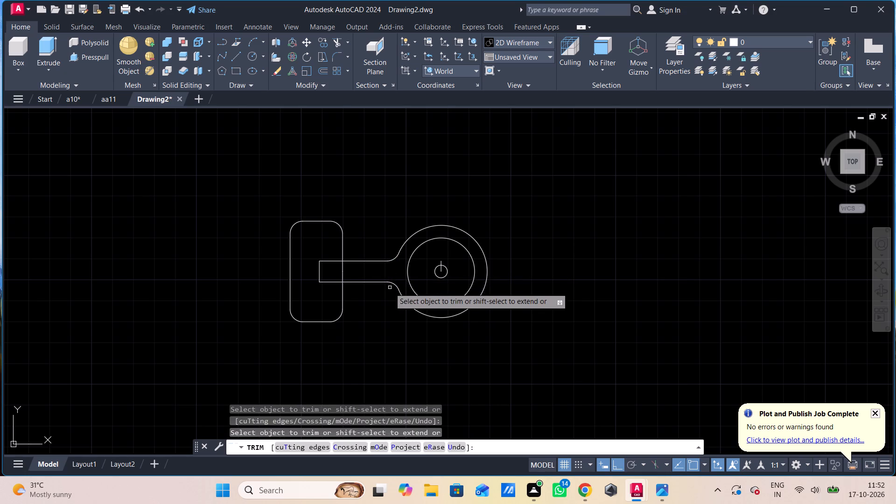
{"action": "left_click", "coordinate": [440, 270]}
{"action": "left_click", "coordinate": [440, 261]}
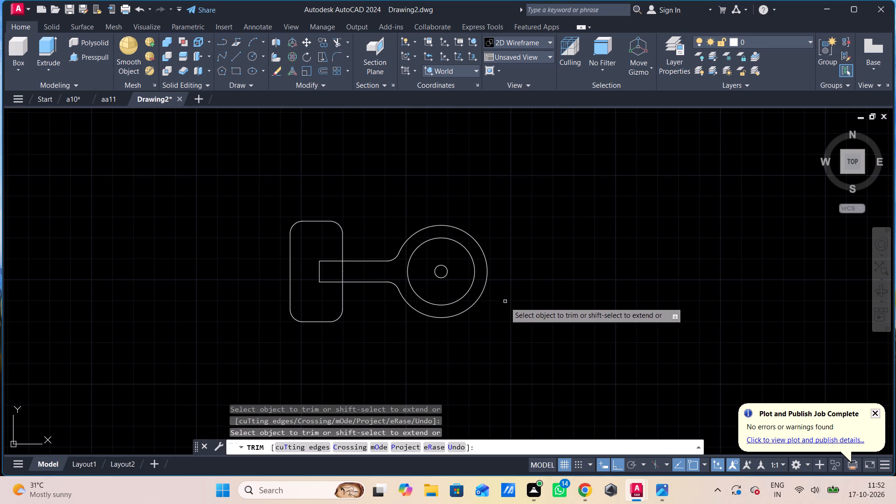
{"action": "key", "text": "Escape"}
{"action": "key", "text": "Escape"}
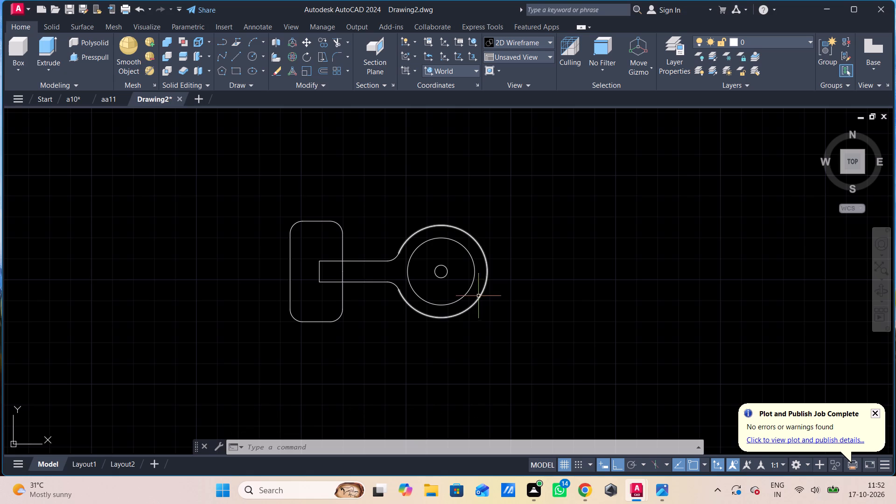
Delete the small innermost circle.
{"action": "left_click", "coordinate": [440, 266]}
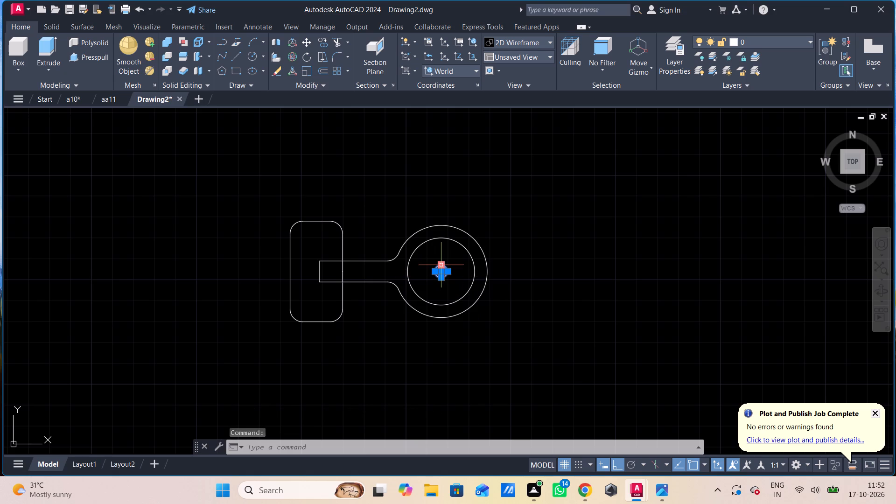
{"action": "key", "text": "Delete"}
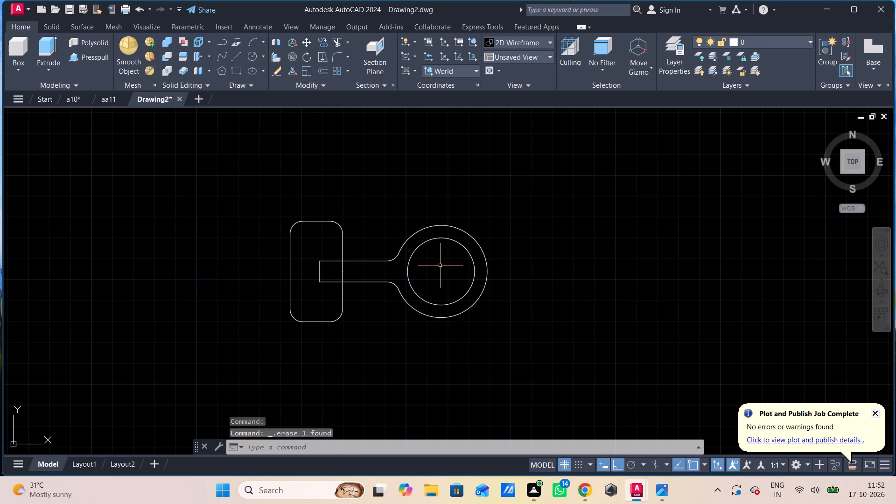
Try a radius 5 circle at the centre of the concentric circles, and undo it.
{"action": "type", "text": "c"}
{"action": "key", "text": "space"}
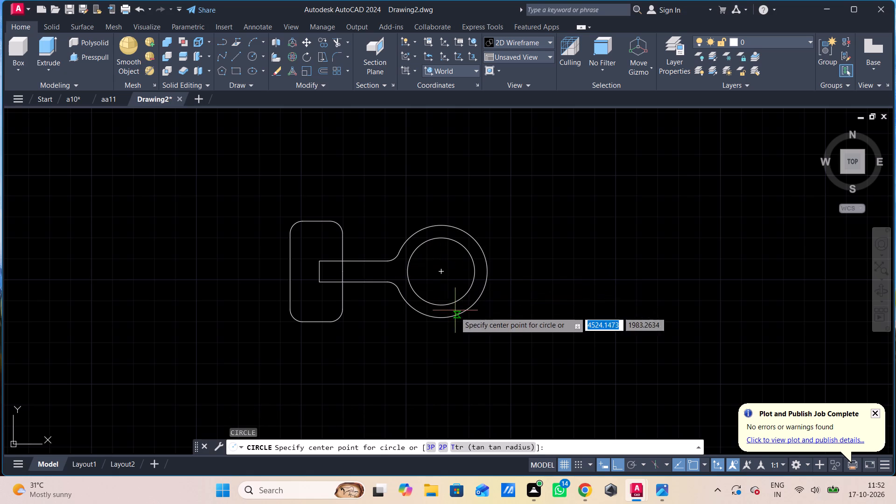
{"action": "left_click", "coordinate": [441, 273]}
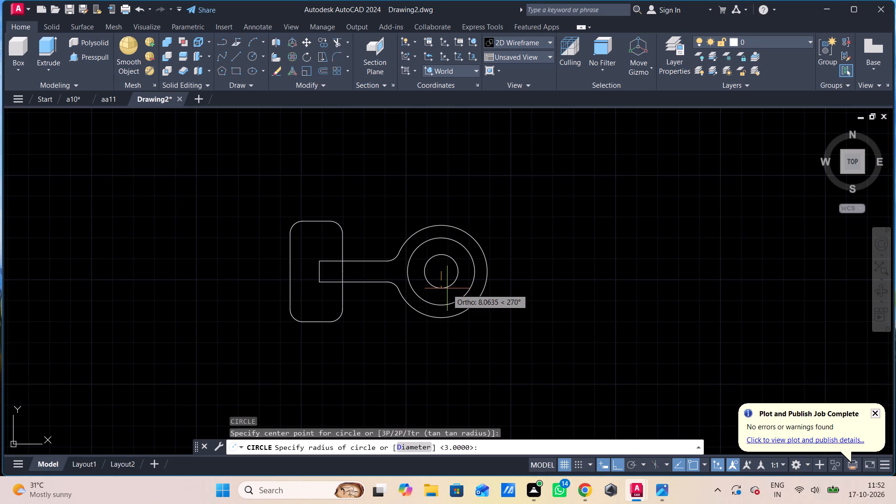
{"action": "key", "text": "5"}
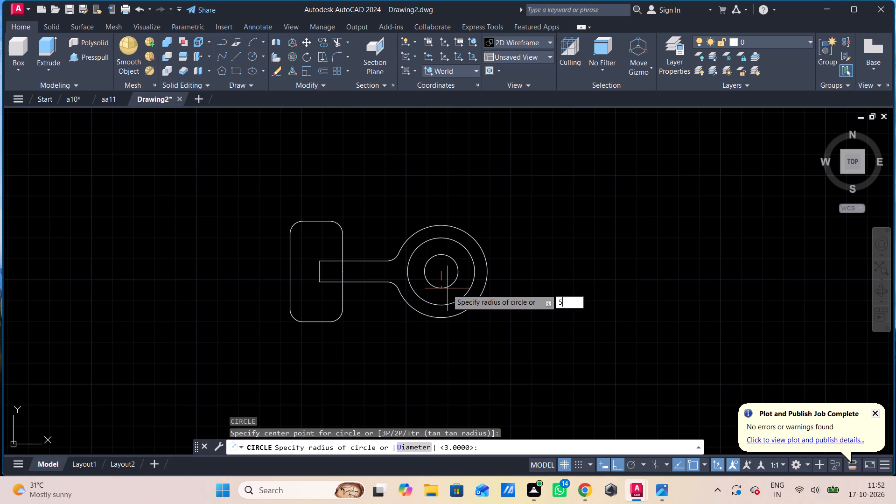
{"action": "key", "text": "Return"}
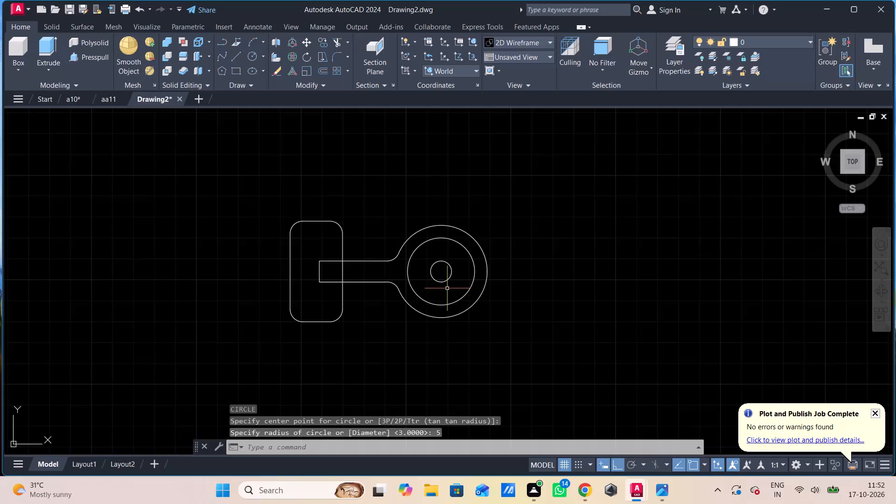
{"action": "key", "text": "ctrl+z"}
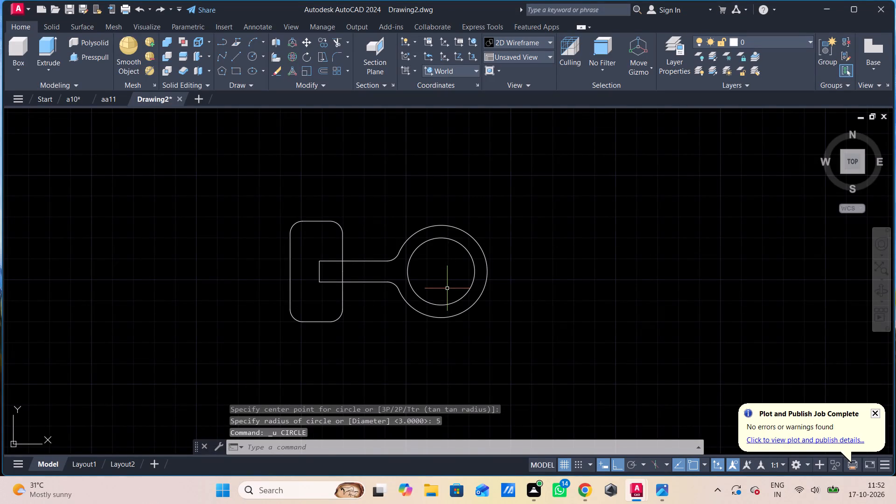
Draw a circle of about 8.95 radius at the centre of the concentric circles.
{"action": "type", "text": "c"}
{"action": "key", "text": "space"}
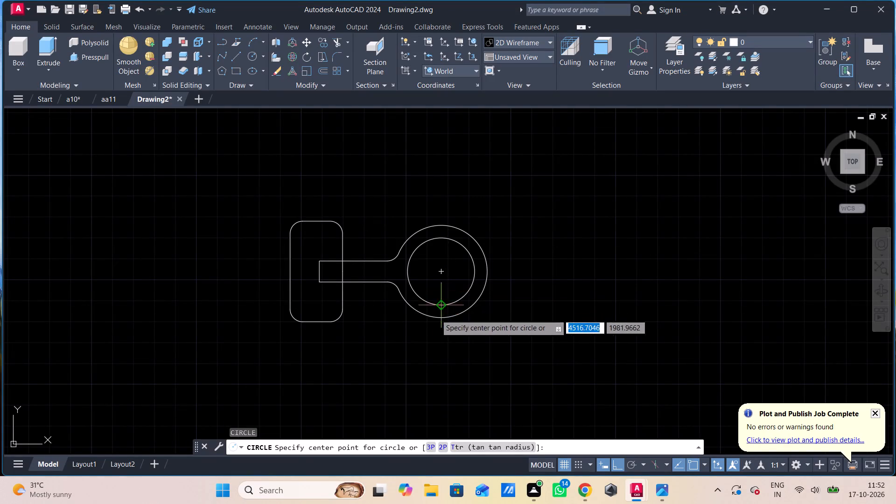
{"action": "left_click", "coordinate": [439, 273]}
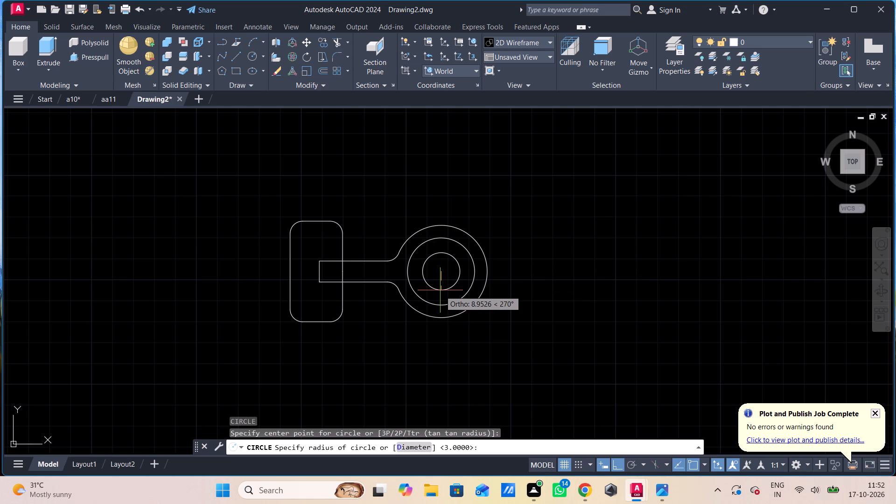
{"action": "left_click", "coordinate": [440, 291]}
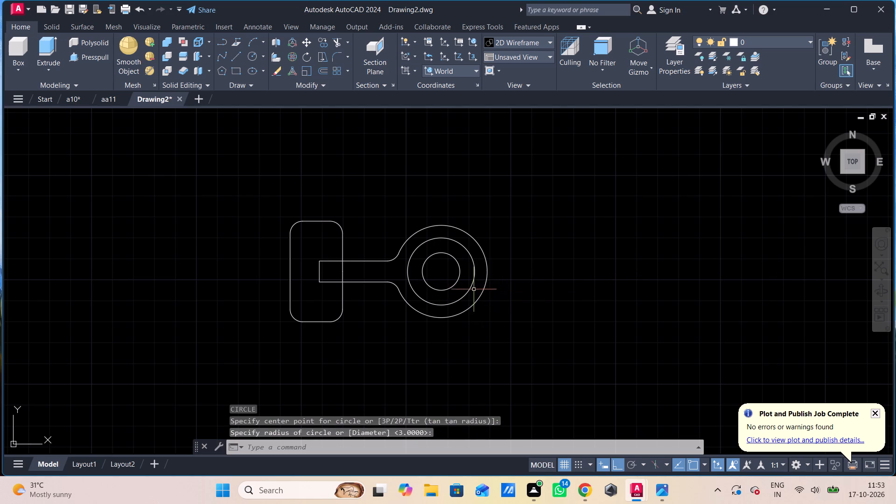
Set the innermost circle's radius to 8 in its properties and clear the selection.
{"action": "left_click", "coordinate": [458, 279]}
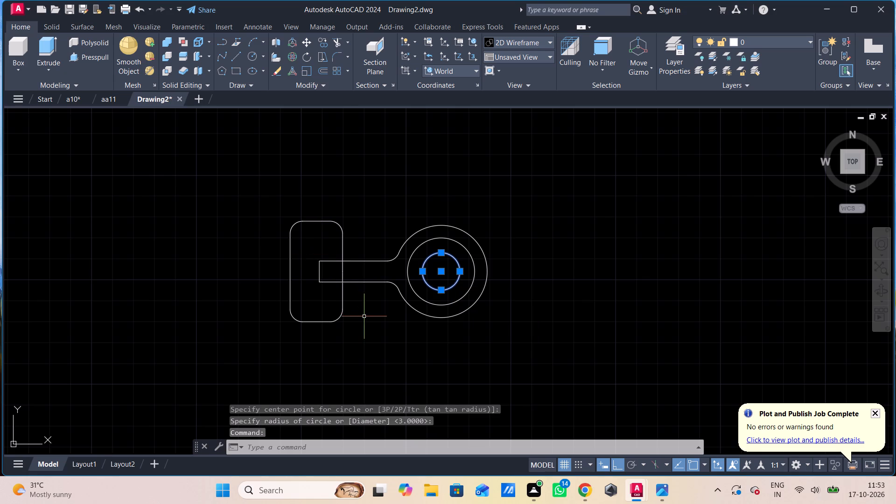
{"action": "key", "text": "ctrl+1"}
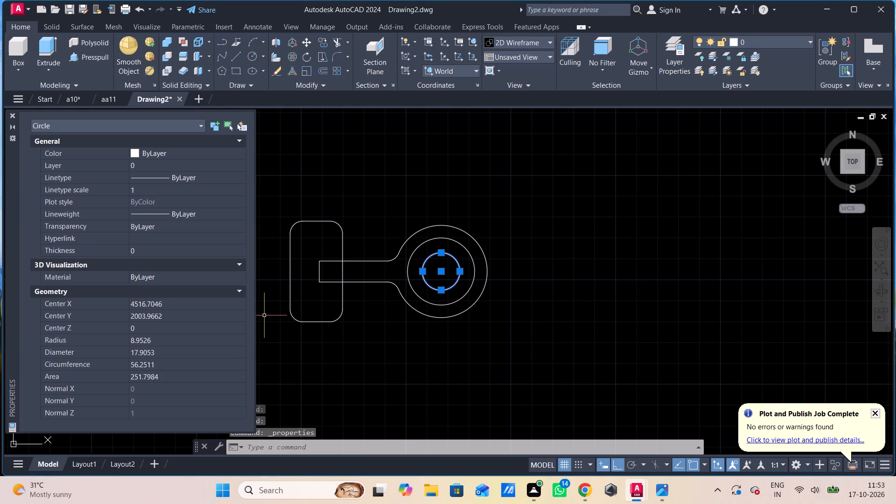
{"action": "left_click", "coordinate": [163, 338]}
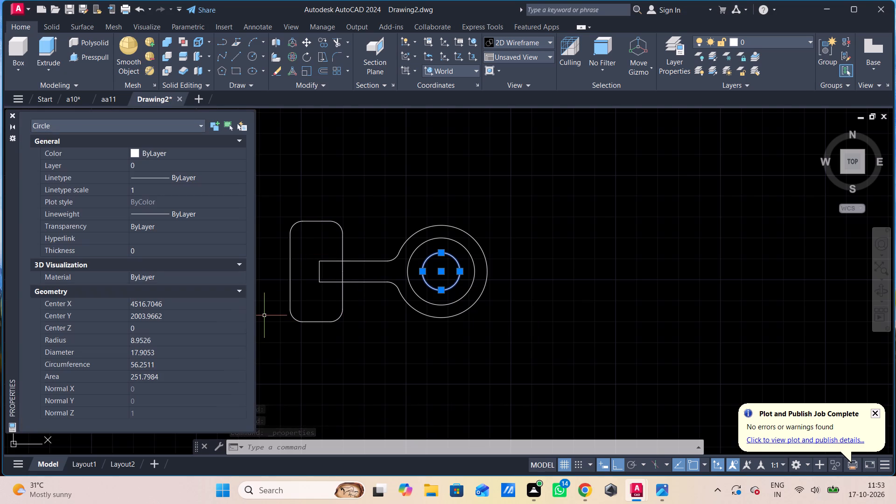
{"action": "key", "text": "BackSpace"}
{"action": "key", "text": "BackSpace"}
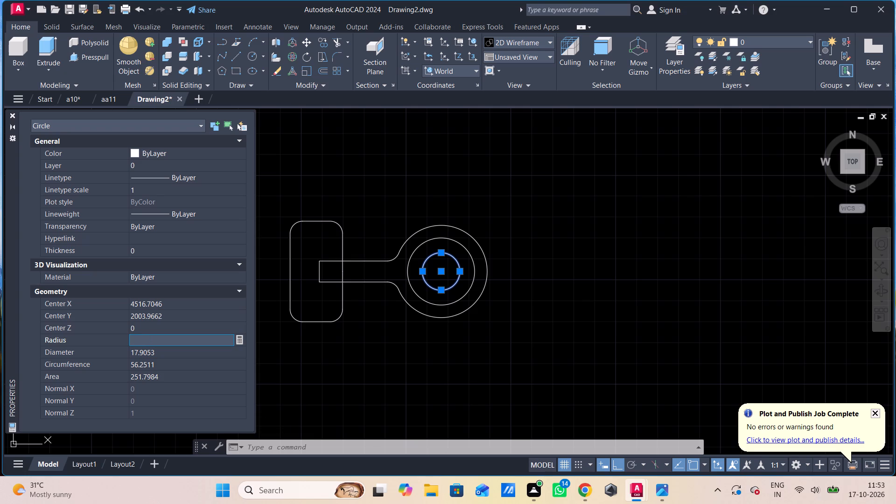
{"action": "key", "text": "8"}
{"action": "key", "text": "Return"}
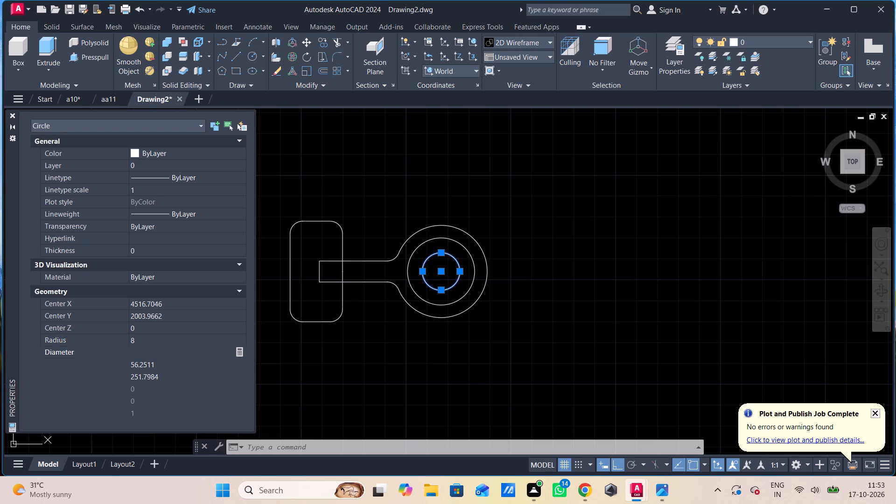
{"action": "left_click", "coordinate": [308, 364]}
{"action": "left_click", "coordinate": [406, 364]}
{"action": "key", "text": "Escape"}
{"action": "key", "text": "Escape"}
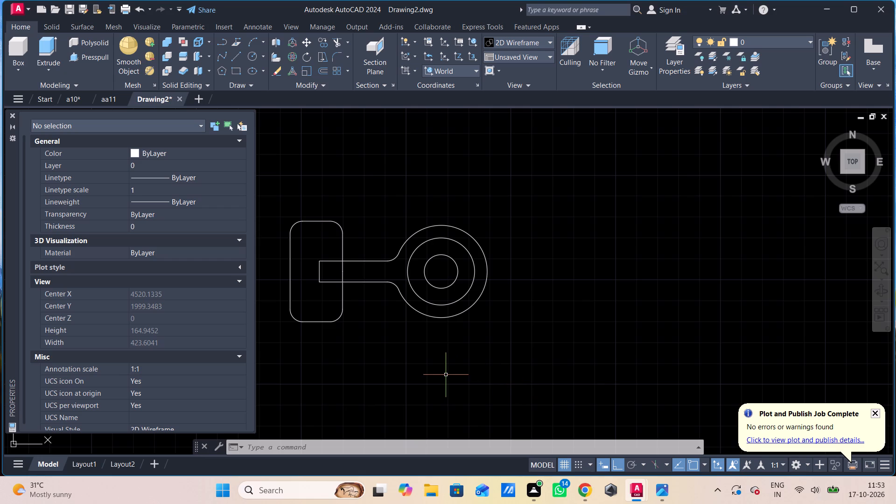
Draw a vertical line from the midpoint of the rectangle's top edge down to below the arm's inner end.
{"action": "key", "text": "l"}
{"action": "key", "text": "Return"}
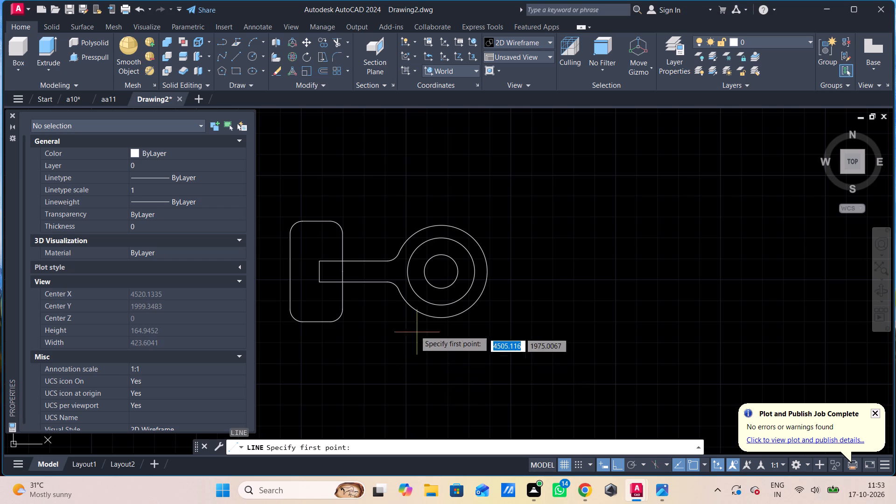
{"action": "left_click", "coordinate": [316, 221]}
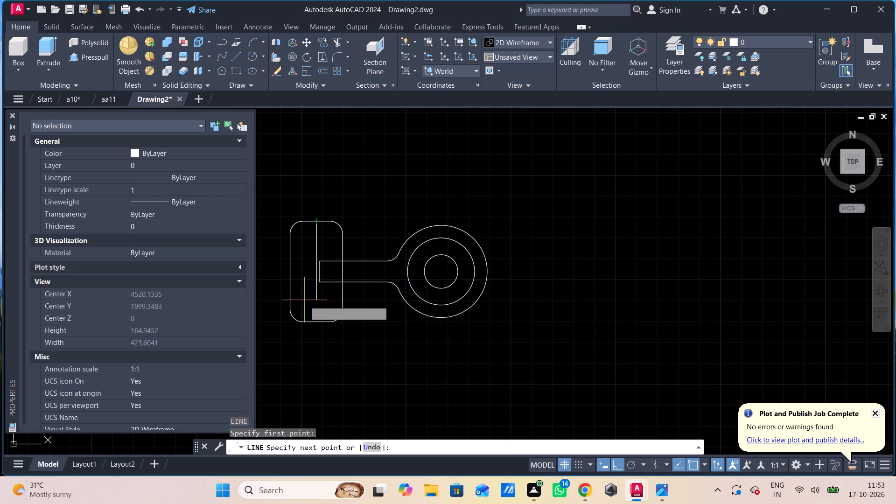
{"action": "left_click", "coordinate": [304, 301]}
{"action": "key", "text": "Escape"}
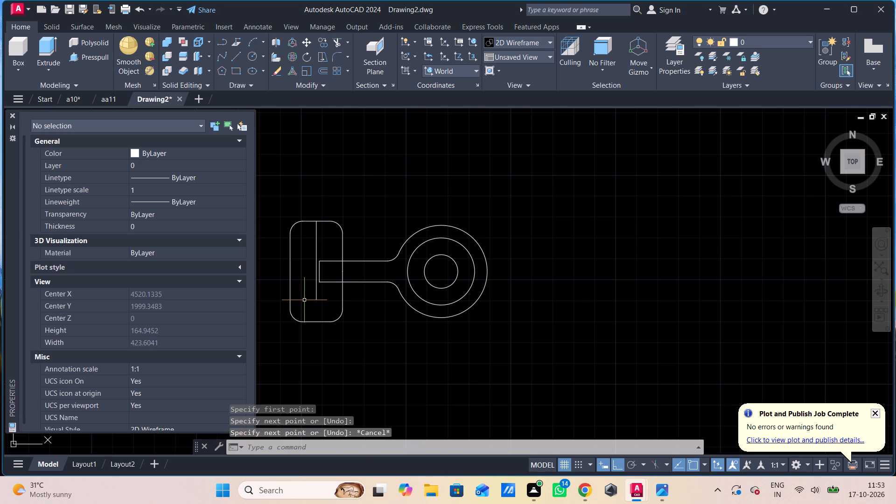
Trim away the part of the arm's outline that lies inside the rectangle.
{"action": "type", "text": "tr"}
{"action": "key", "text": "space"}
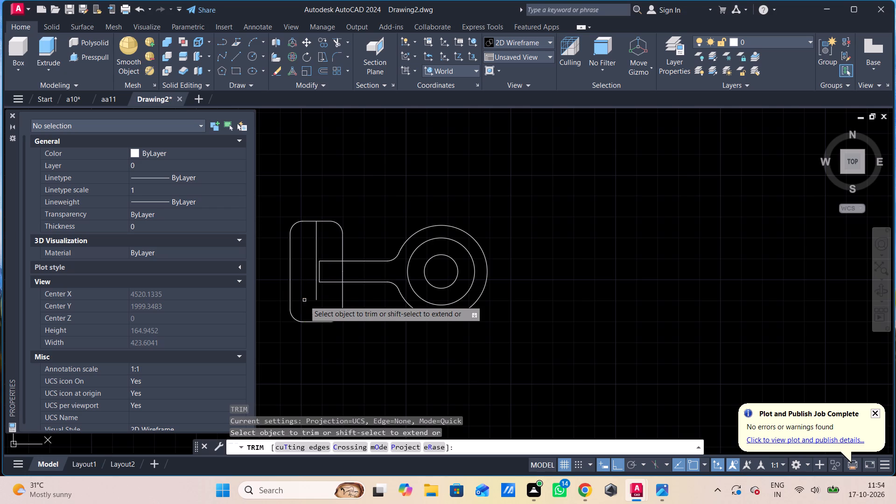
{"action": "left_click", "coordinate": [338, 255]}
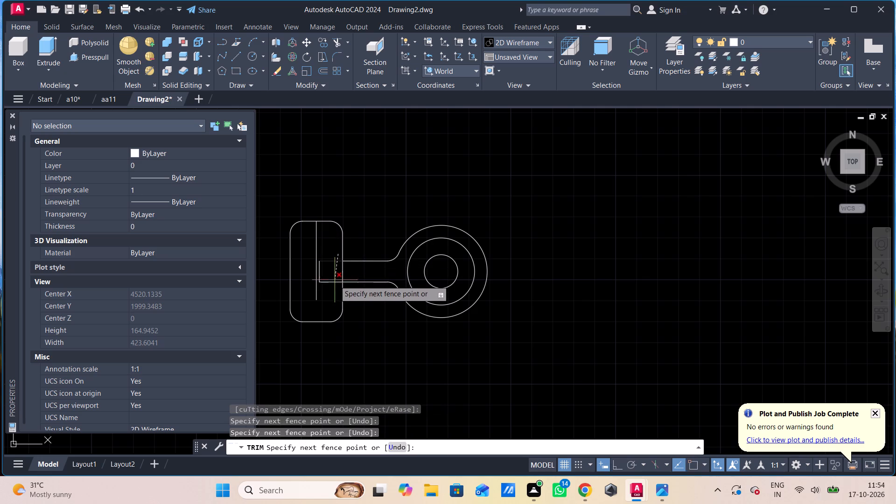
{"action": "left_click", "coordinate": [334, 289]}
{"action": "left_click", "coordinate": [319, 270]}
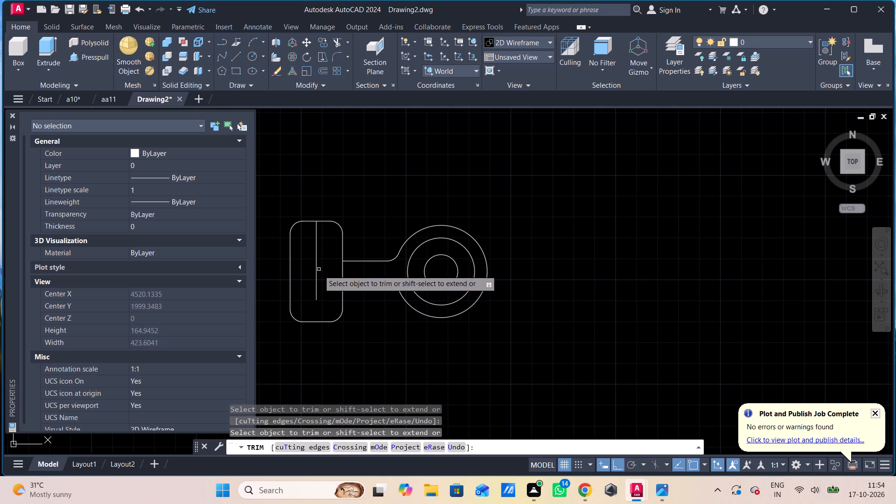
{"action": "key", "text": "Escape"}
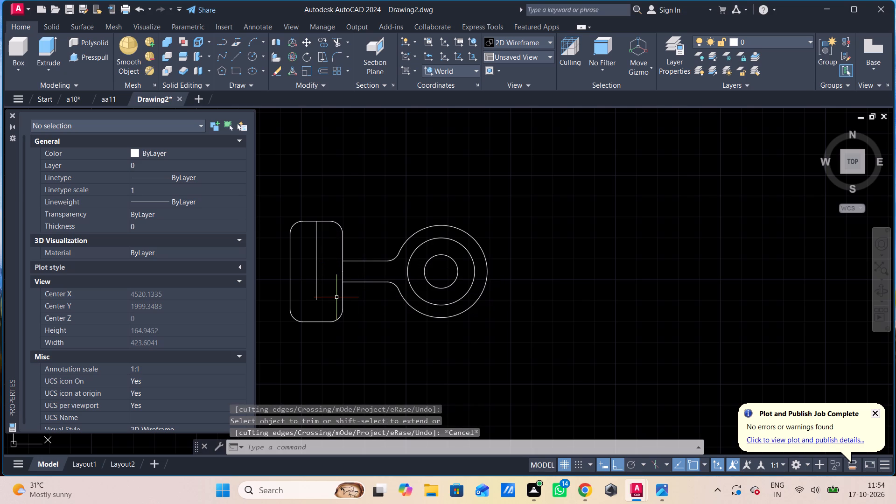
Draw a horizontal line from the midpoint of the rectangle's arm-side edge to just past the vertical centre line.
{"action": "key", "text": "l"}
{"action": "key", "text": "Return"}
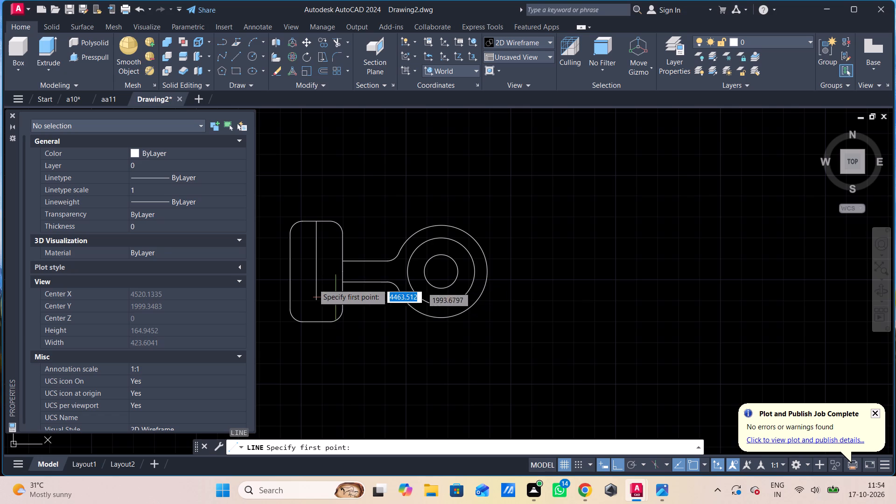
{"action": "left_click", "coordinate": [344, 273]}
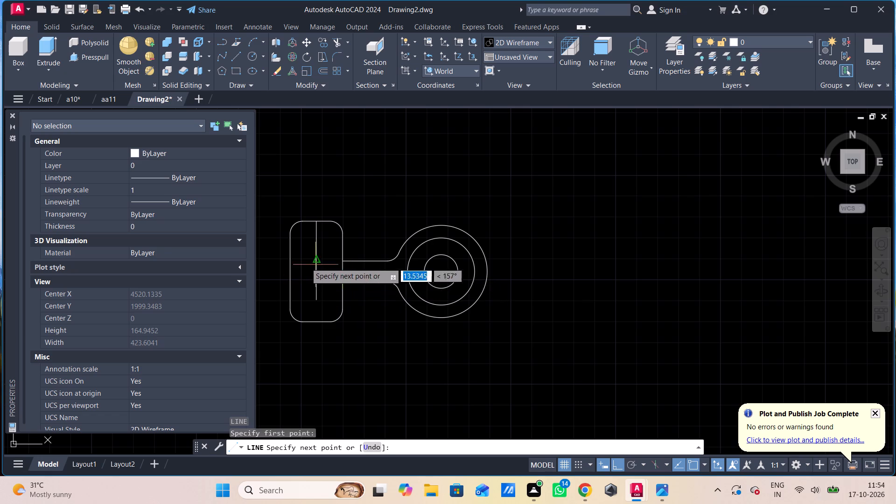
{"action": "left_click", "coordinate": [307, 271]}
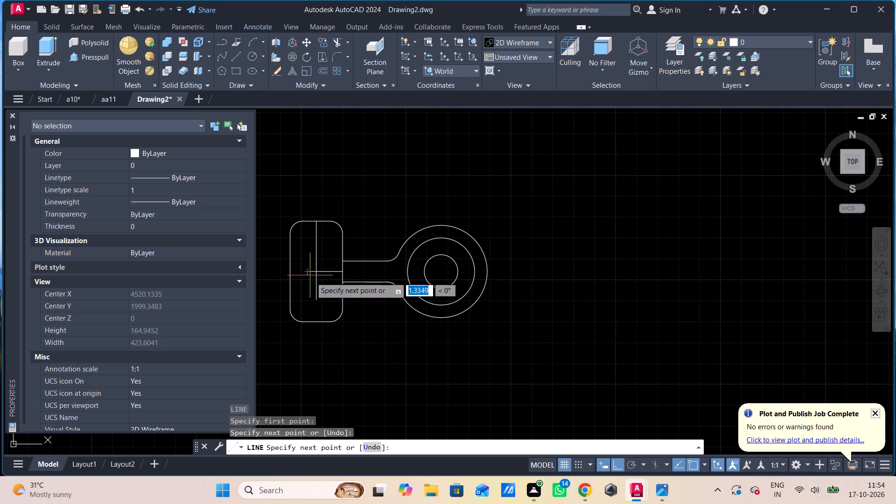
{"action": "key", "text": "Escape"}
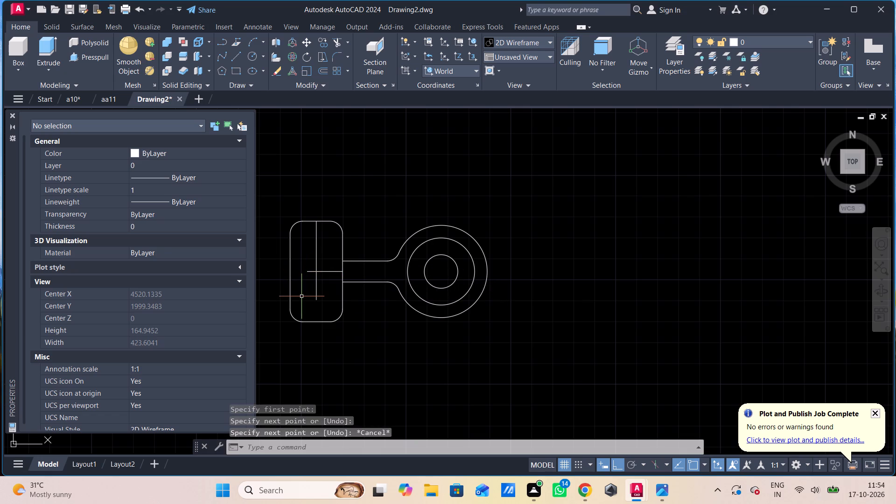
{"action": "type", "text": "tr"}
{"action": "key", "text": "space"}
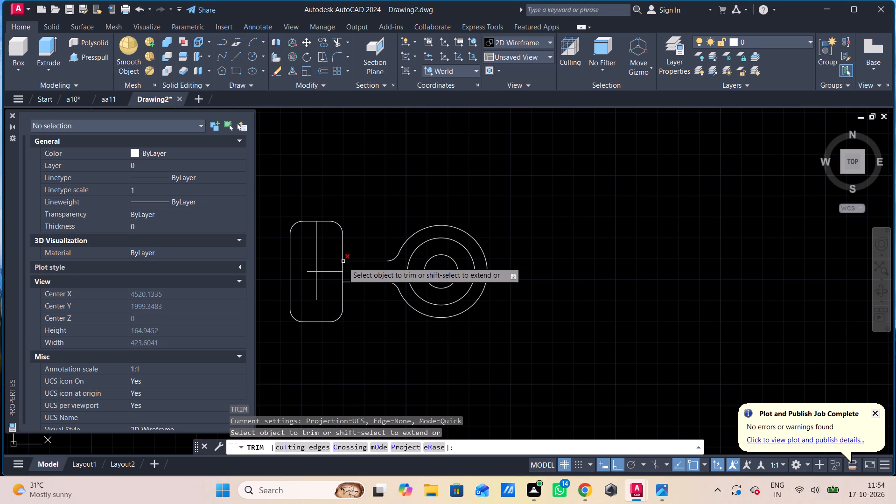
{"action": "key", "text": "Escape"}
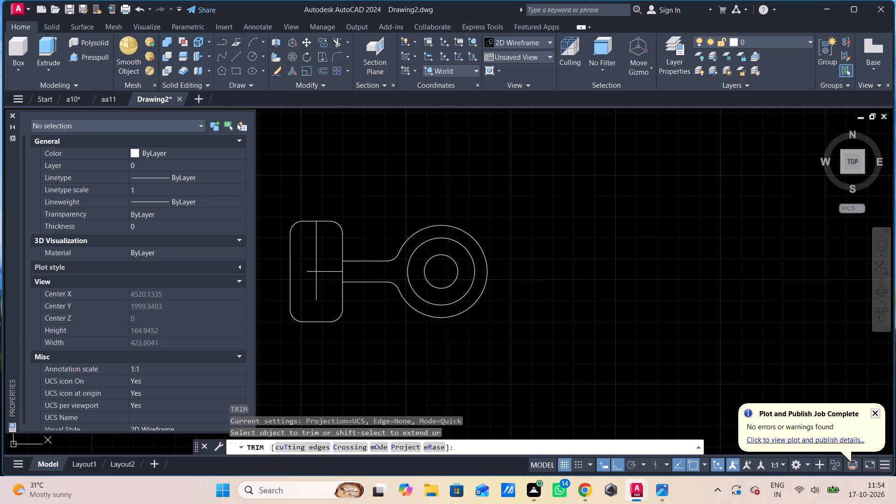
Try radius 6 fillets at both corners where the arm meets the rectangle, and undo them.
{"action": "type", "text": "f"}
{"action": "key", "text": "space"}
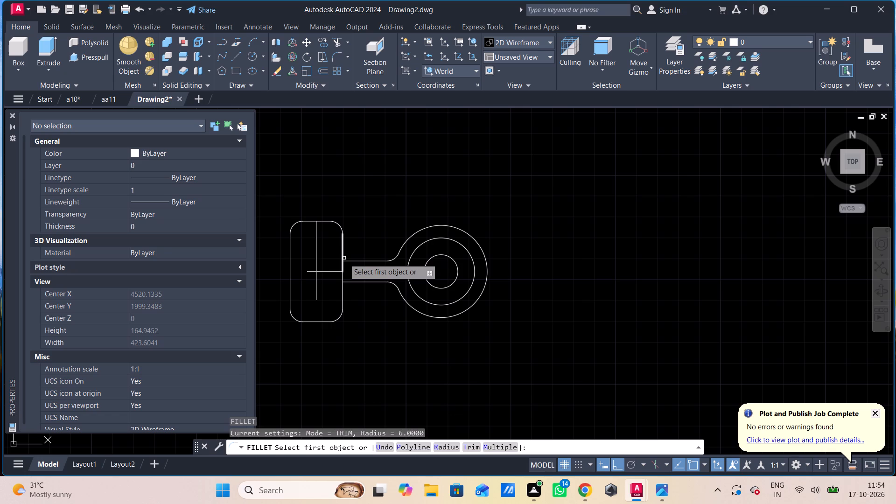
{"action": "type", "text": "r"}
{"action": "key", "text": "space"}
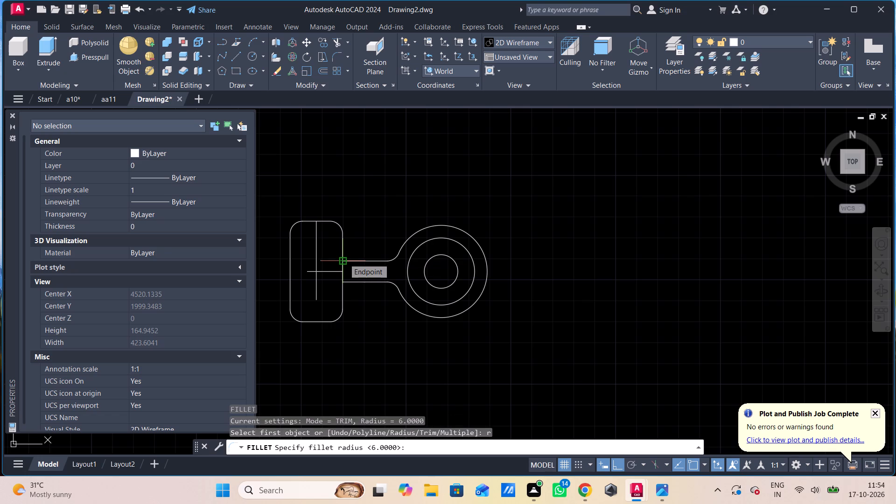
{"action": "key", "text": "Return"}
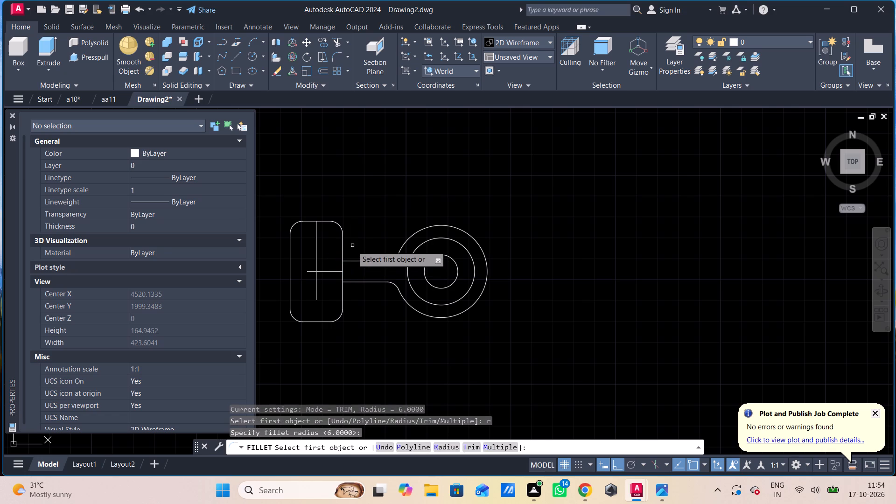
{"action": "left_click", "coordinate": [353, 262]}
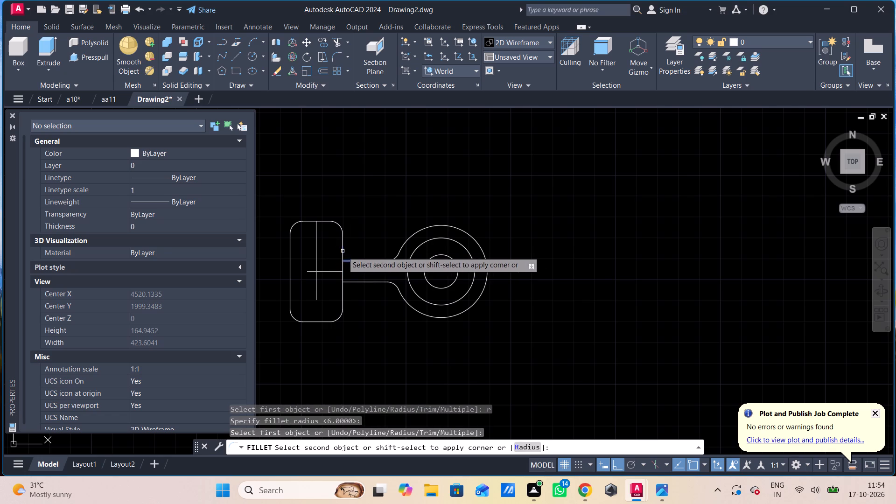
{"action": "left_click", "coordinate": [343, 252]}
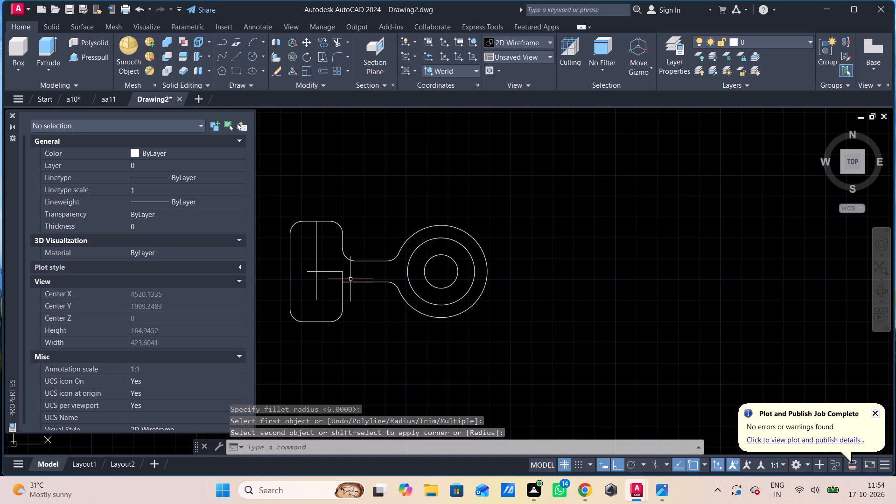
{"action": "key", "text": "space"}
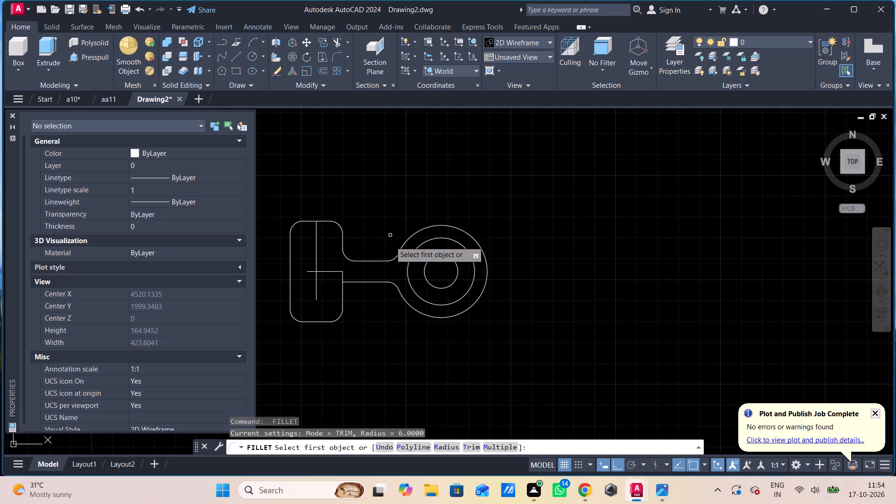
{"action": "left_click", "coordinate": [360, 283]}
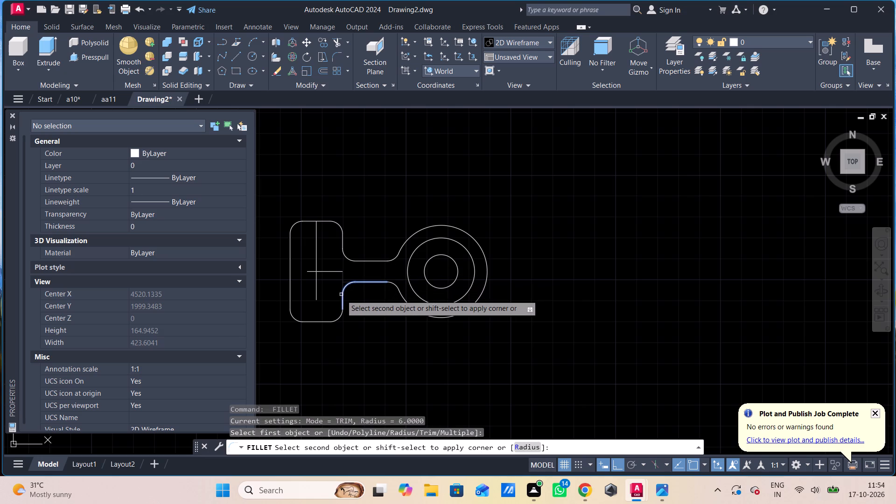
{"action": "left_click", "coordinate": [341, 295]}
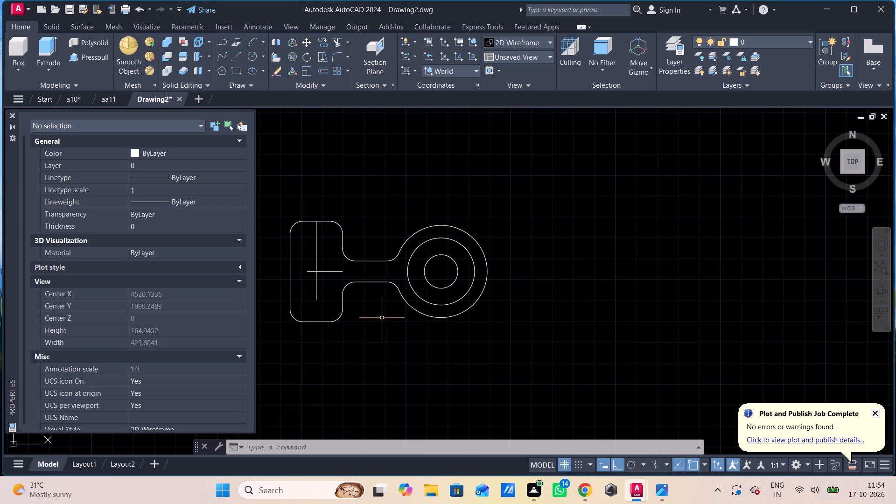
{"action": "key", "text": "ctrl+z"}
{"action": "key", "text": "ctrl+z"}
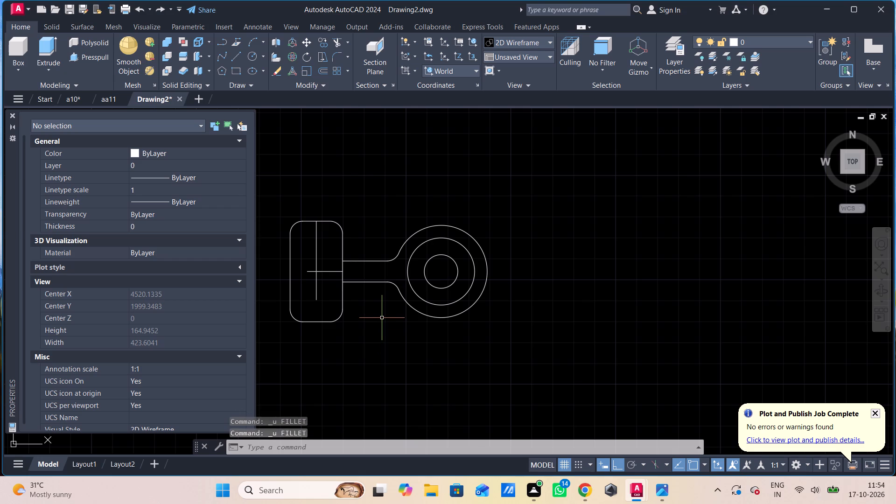
Fillet both corners where the arm meets the rectangle with radius 4.
{"action": "type", "text": "f"}
{"action": "key", "text": "space"}
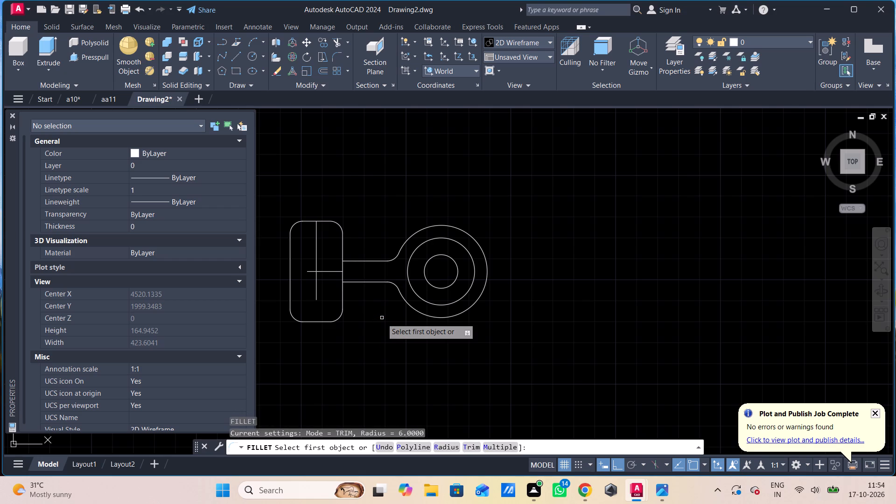
{"action": "type", "text": "r"}
{"action": "key", "text": "space"}
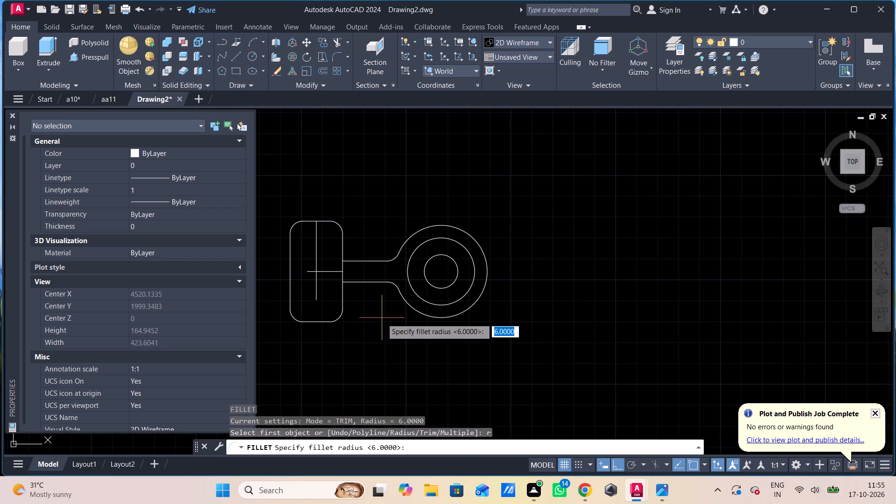
{"action": "key", "text": "4"}
{"action": "key", "text": "Return"}
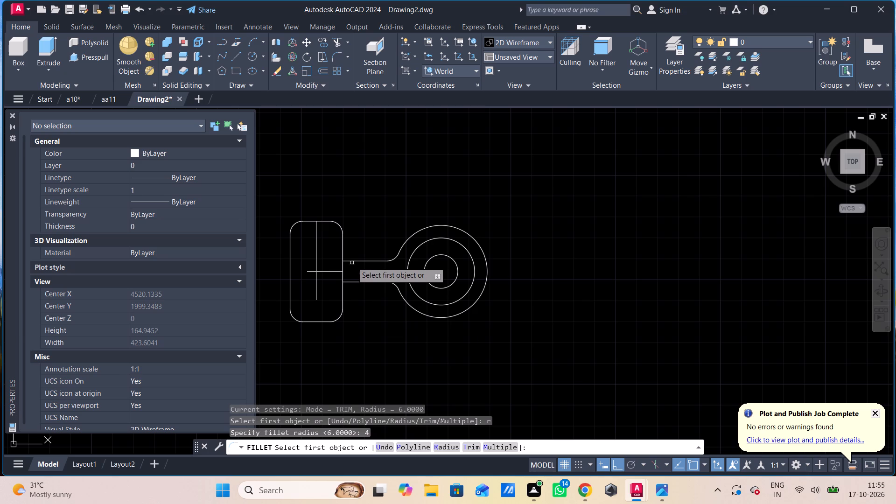
{"action": "left_click", "coordinate": [352, 262]}
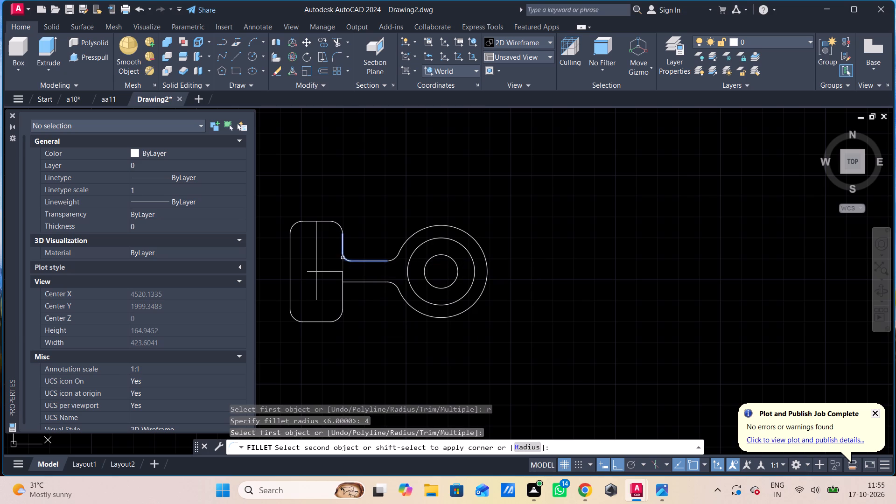
{"action": "left_click", "coordinate": [343, 258]}
{"action": "key", "text": "space"}
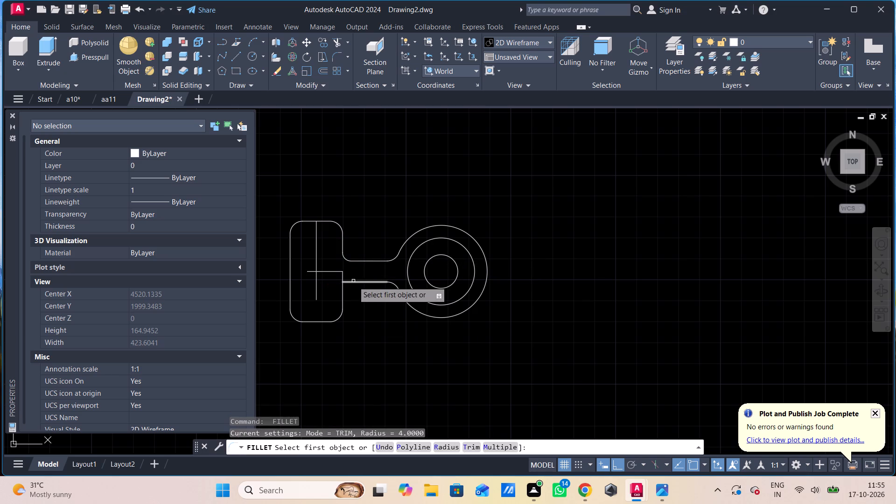
{"action": "left_click", "coordinate": [353, 281]}
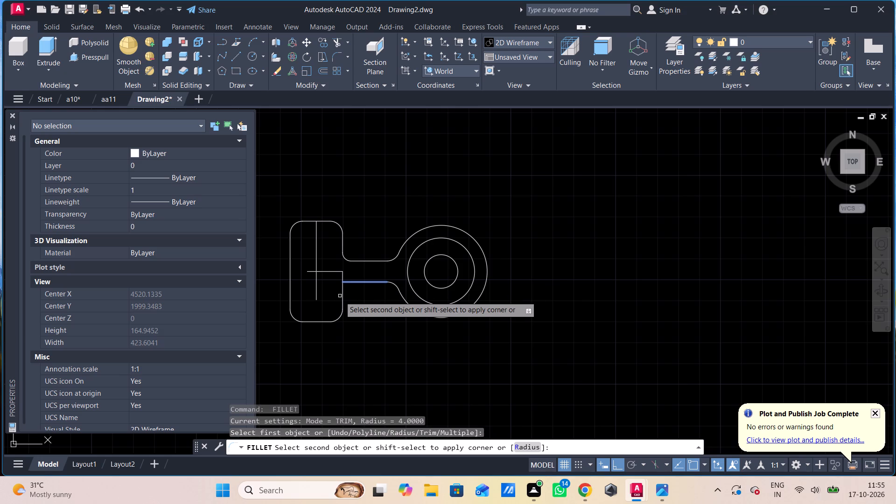
{"action": "left_click", "coordinate": [342, 294]}
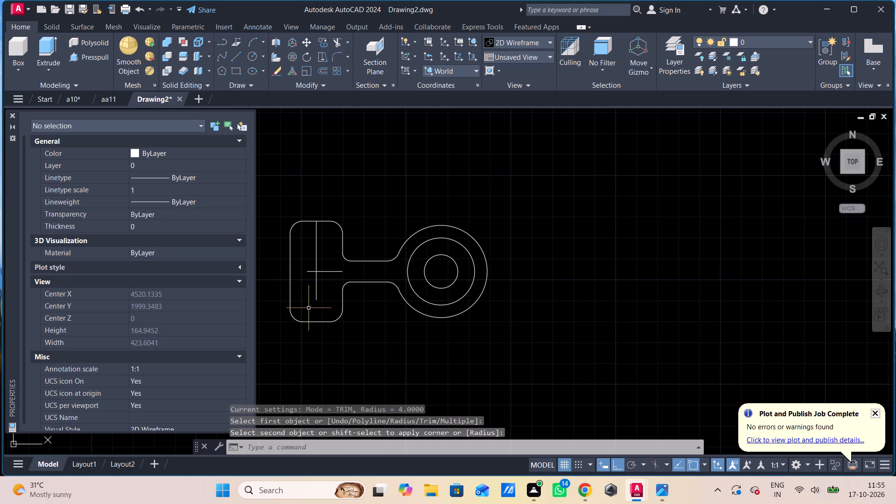
{"action": "key", "text": "Escape"}
Start a line at the crossing of the rectangle's two centre lines, try a 12.5-unit segment away from the arm, and undo that segment.
{"action": "type", "text": "l"}
{"action": "key", "text": "space"}
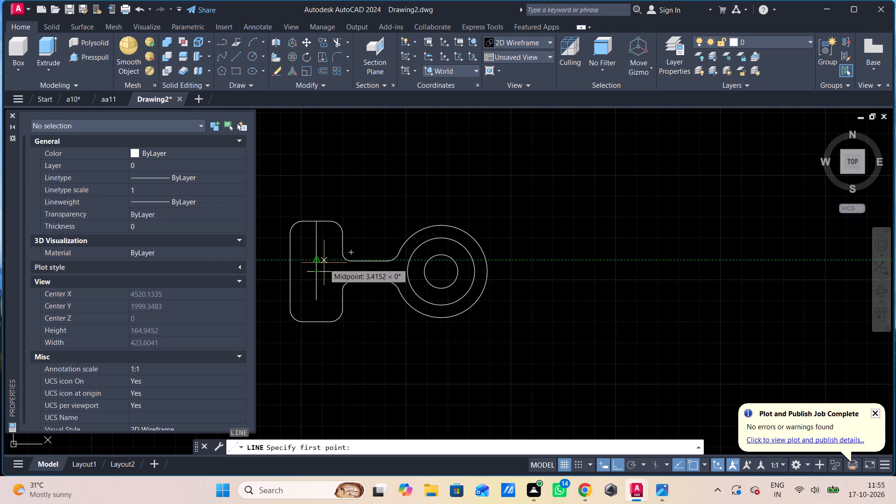
{"action": "left_click", "coordinate": [318, 274]}
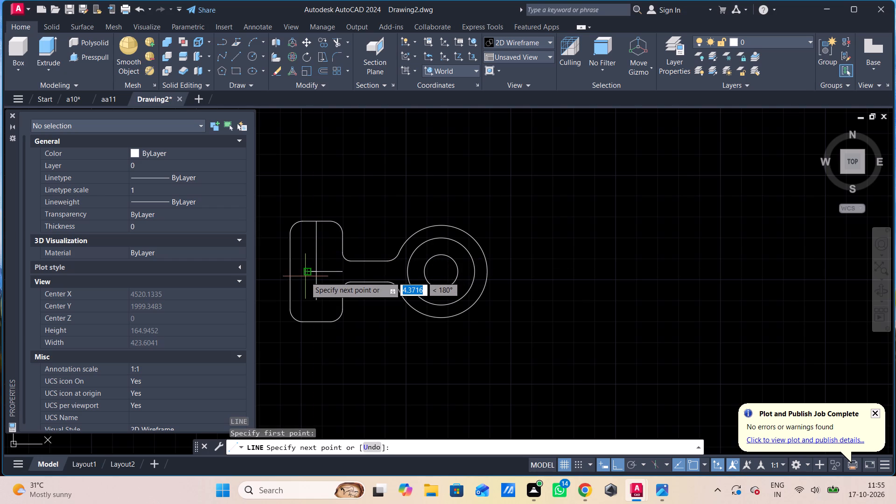
{"action": "type", "text": "12.5"}
{"action": "key", "text": "Return"}
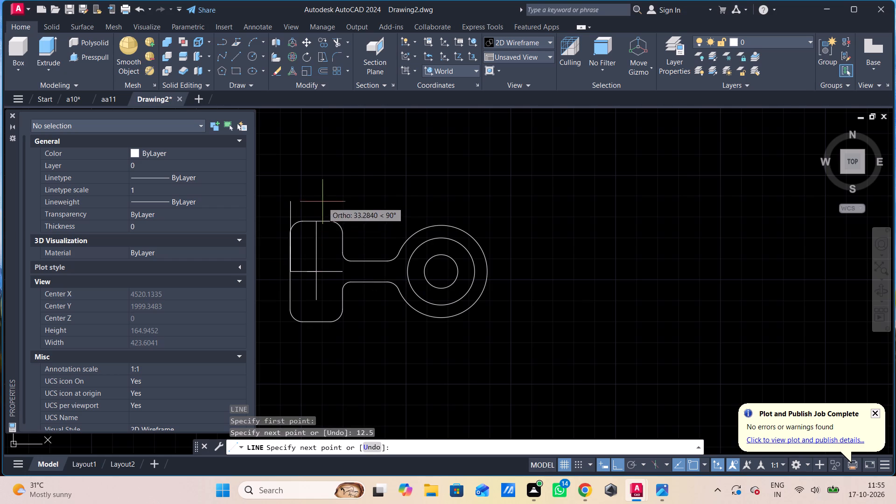
{"action": "key", "text": "ctrl+z"}
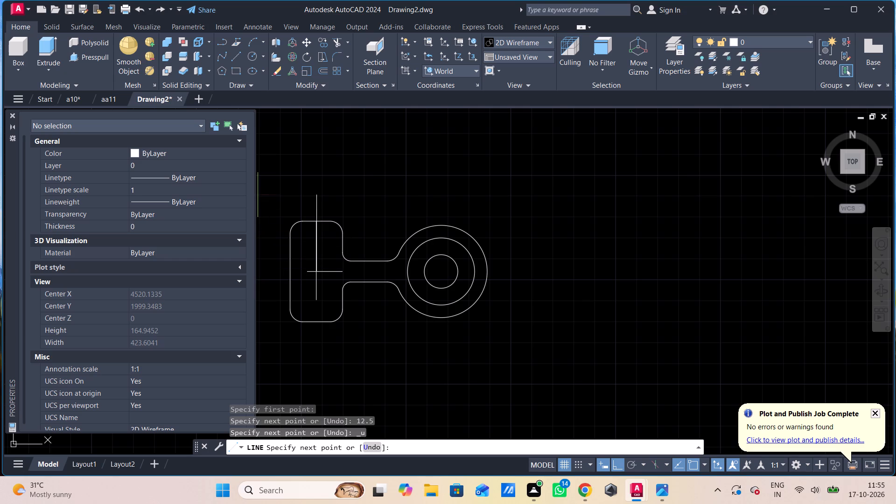
Close the Properties palette.
{"action": "left_click", "coordinate": [14, 115]}
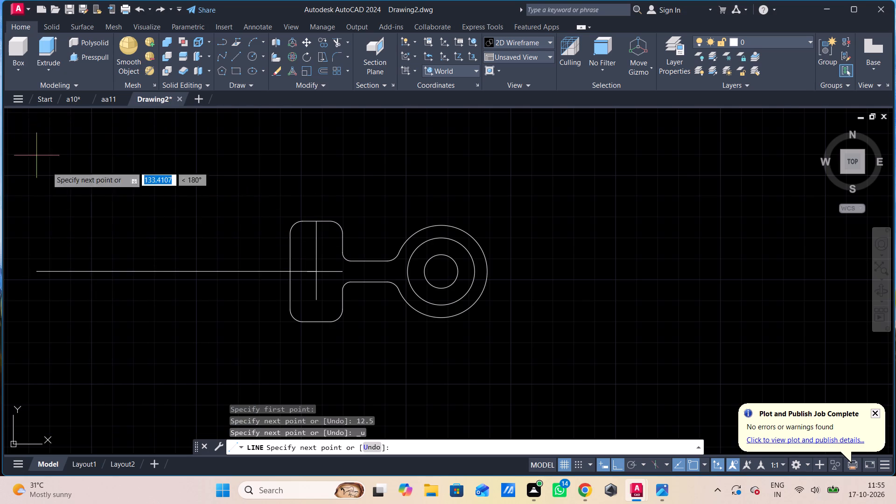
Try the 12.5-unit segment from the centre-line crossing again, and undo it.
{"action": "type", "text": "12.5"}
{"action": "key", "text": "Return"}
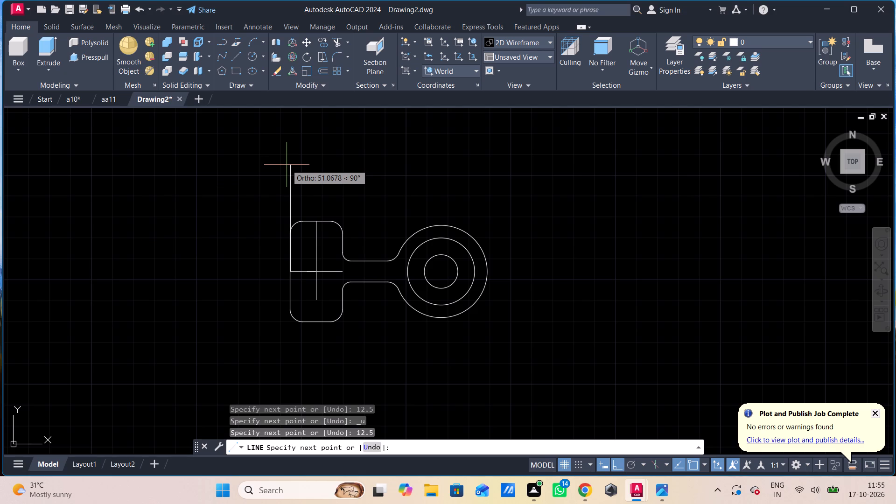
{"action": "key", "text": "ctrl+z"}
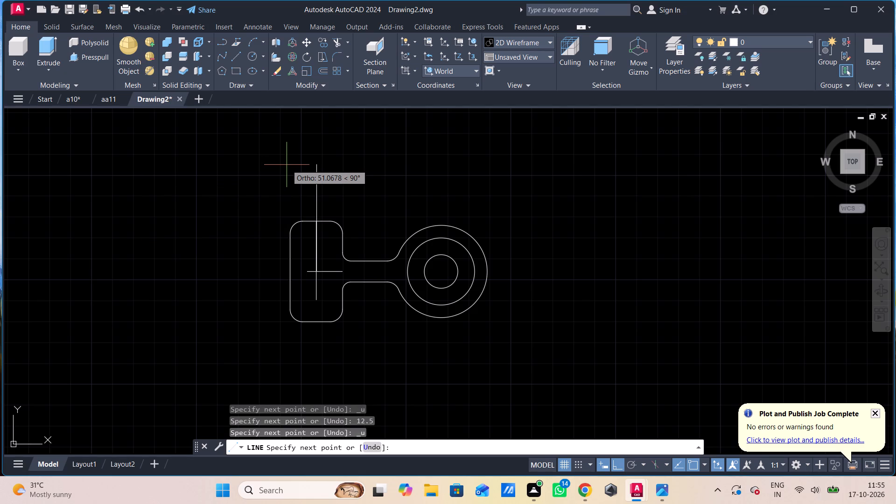
Draw a 4-unit segment from the crossing of the rectangle's centre lines, pointing away from the arm.
{"action": "key", "text": "4"}
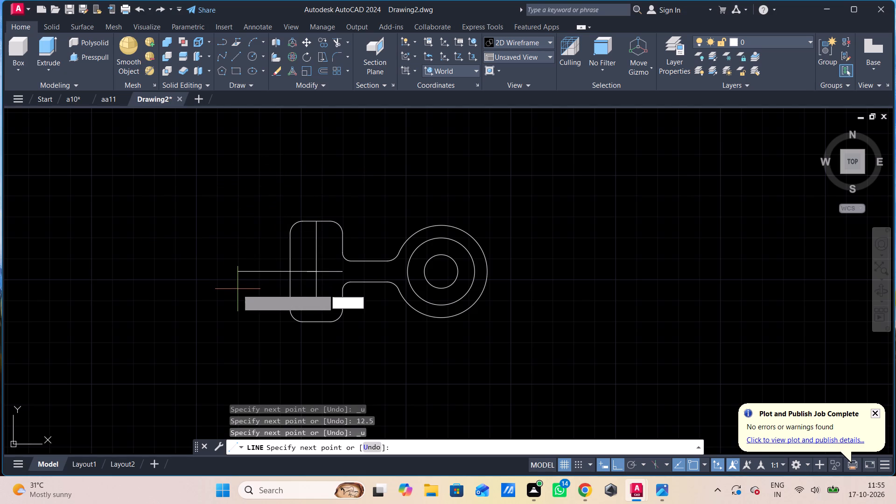
{"action": "key", "text": "Return"}
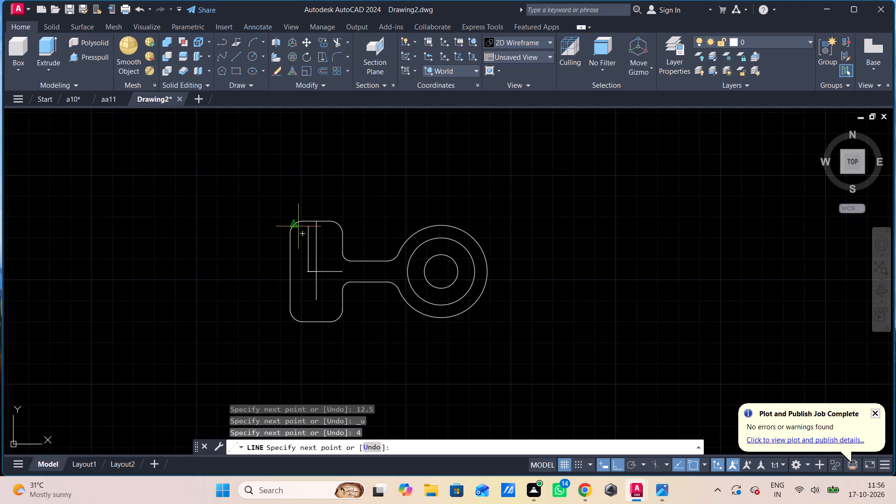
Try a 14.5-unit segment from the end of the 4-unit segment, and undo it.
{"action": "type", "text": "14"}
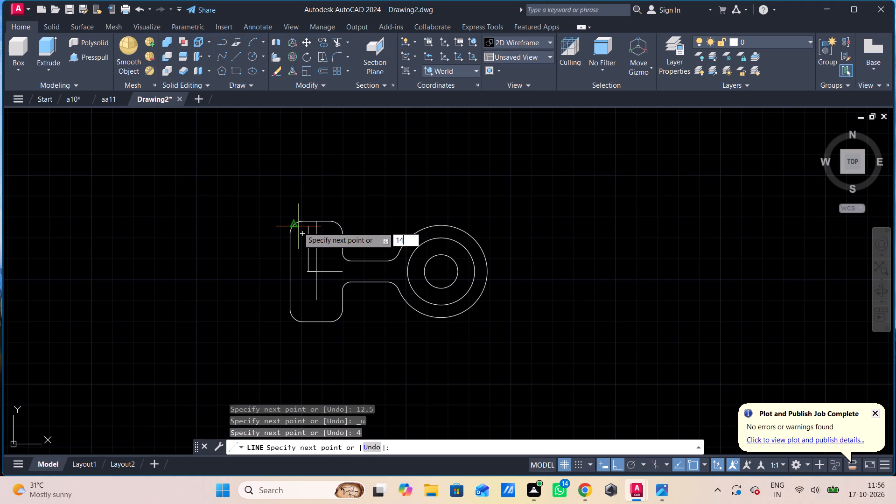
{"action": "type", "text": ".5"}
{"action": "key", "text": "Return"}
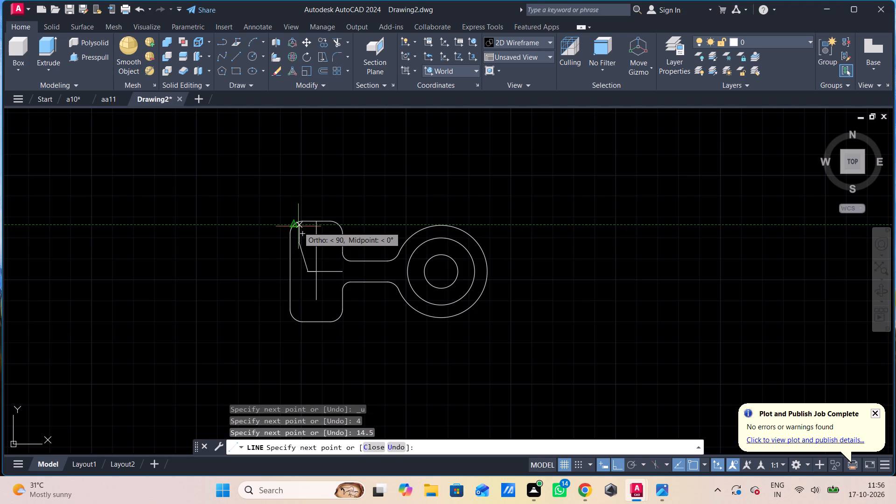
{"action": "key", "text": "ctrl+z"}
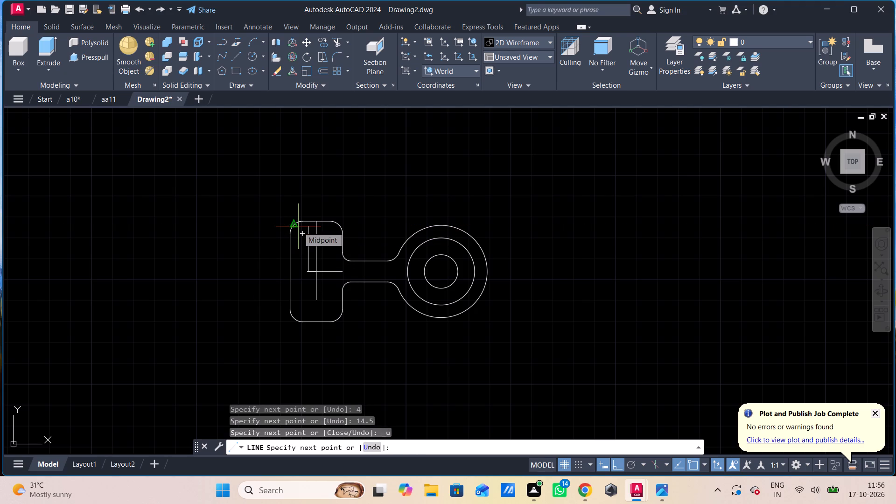
Draw a 14.5-unit segment straight up from the end of the 4-unit segment.
{"action": "type", "text": "14.5"}
{"action": "key", "text": "Return"}
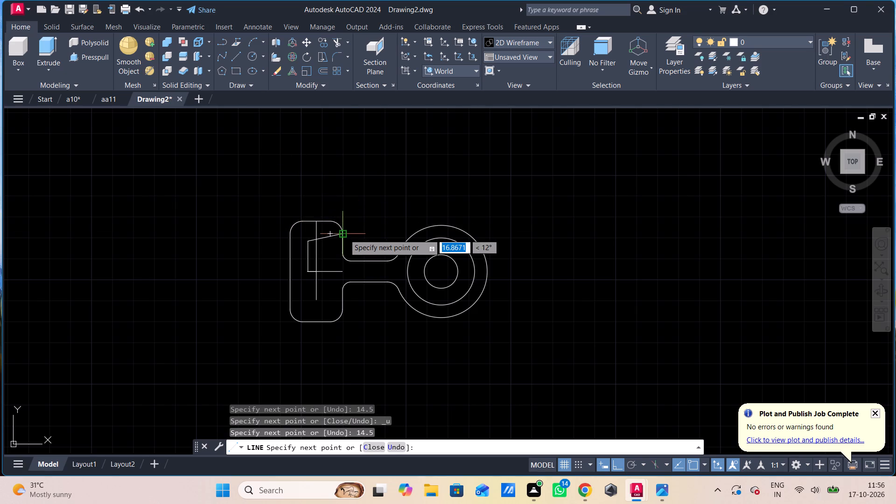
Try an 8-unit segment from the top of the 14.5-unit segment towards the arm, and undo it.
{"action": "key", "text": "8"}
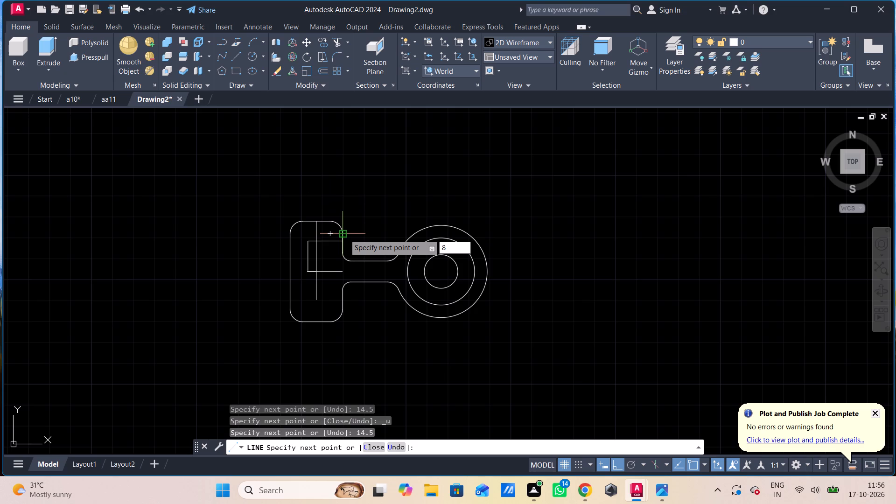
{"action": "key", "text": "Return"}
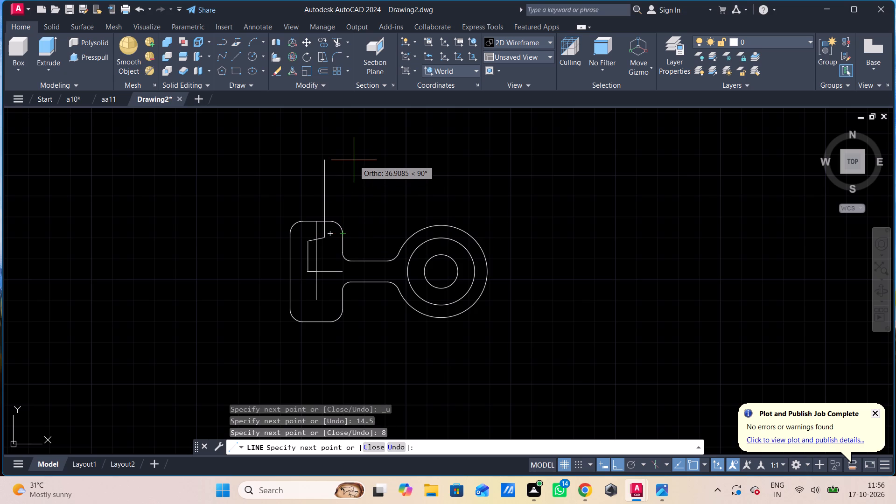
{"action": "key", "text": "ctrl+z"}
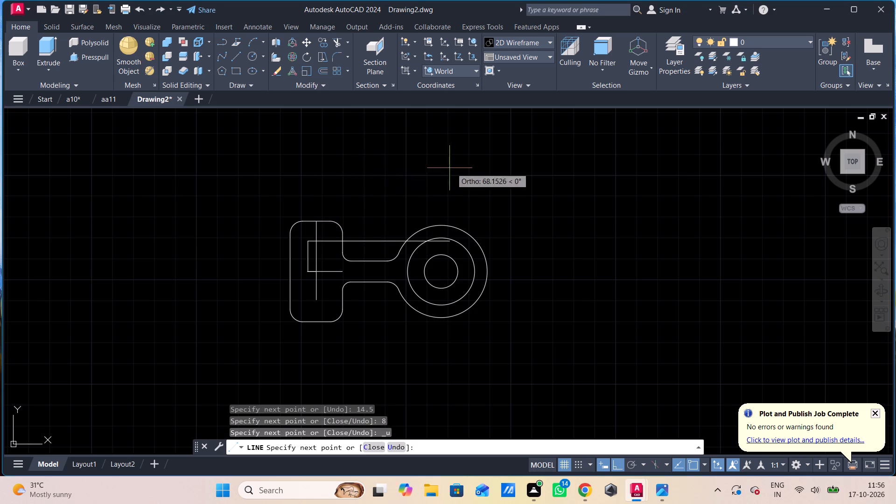
Complete the inner rectangle: 8 units towards the arm, 29 down, 8 back, and up to the end of the 4-unit segment.
{"action": "key", "text": "2"}
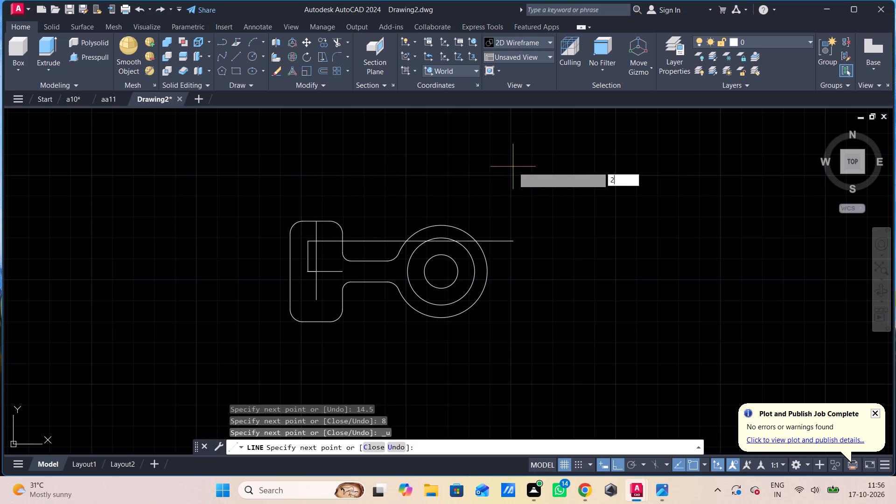
{"action": "key", "text": "BackSpace"}
{"action": "key", "text": "8"}
{"action": "key", "text": "Return"}
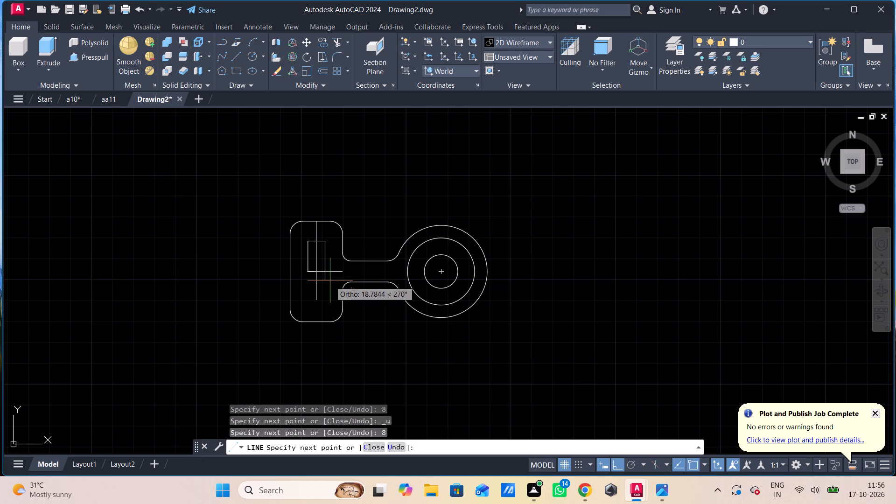
{"action": "key", "text": "2"}
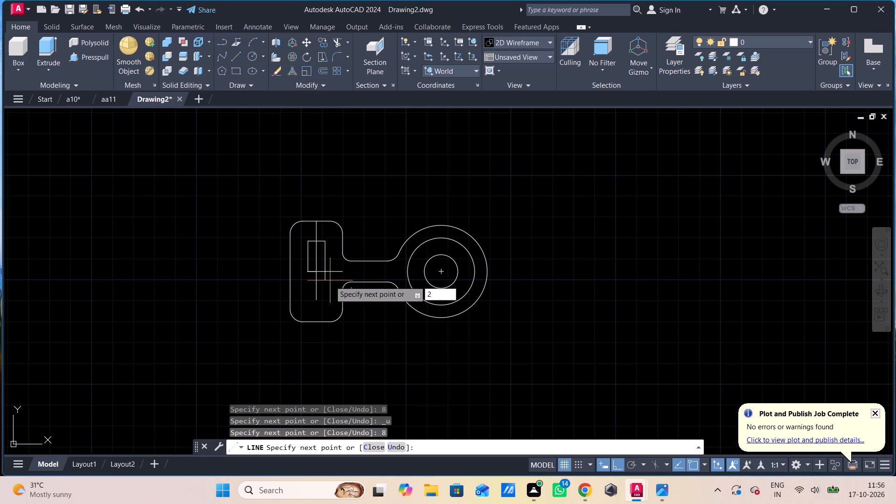
{"action": "key", "text": "9"}
{"action": "key", "text": "Return"}
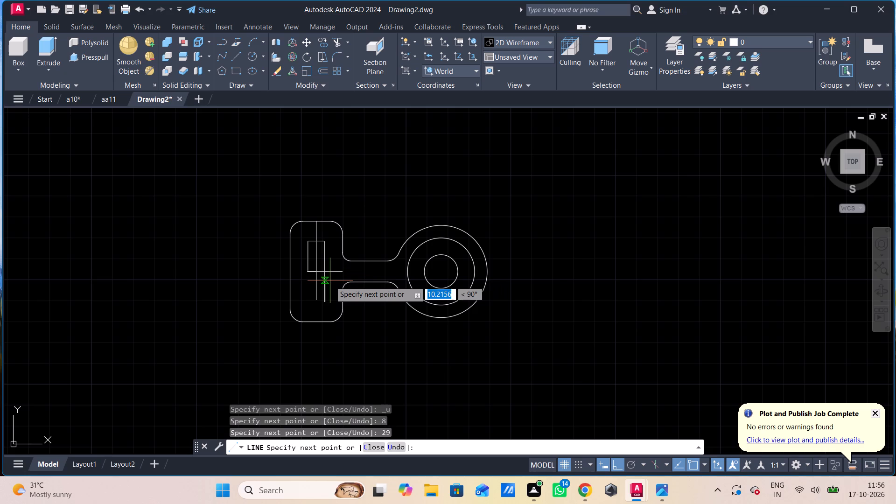
{"action": "key", "text": "8"}
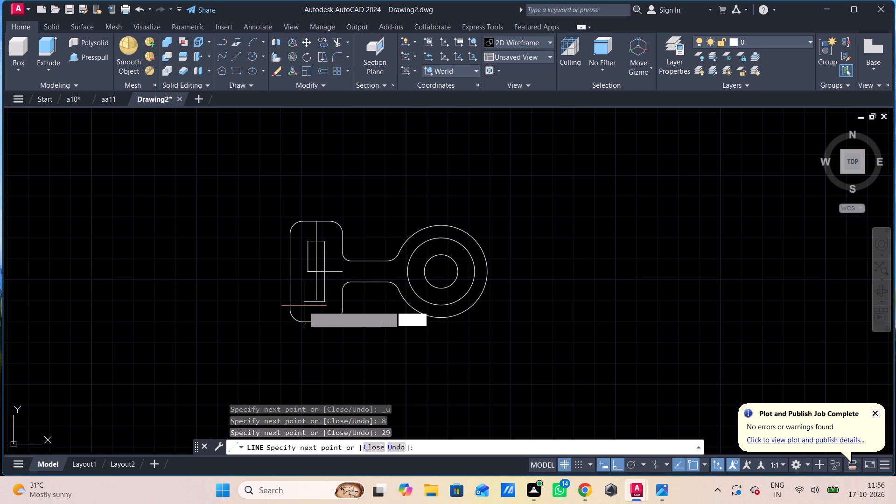
{"action": "key", "text": "Return"}
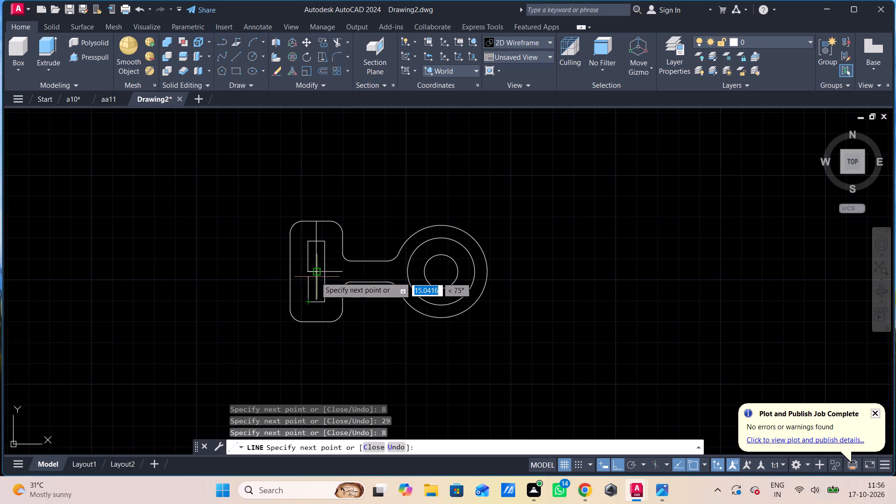
{"action": "scroll", "coordinate": [301, 271], "scroll_direction": "up", "scroll_amount": 2}
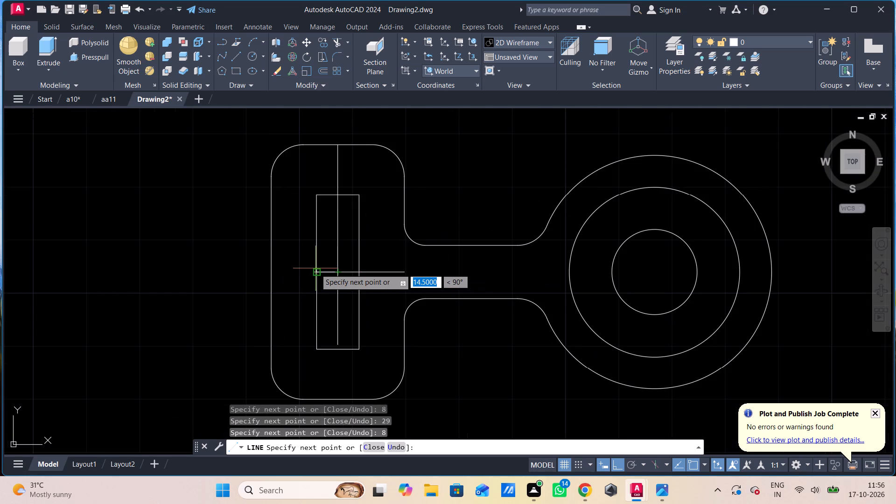
{"action": "left_click", "coordinate": [315, 272]}
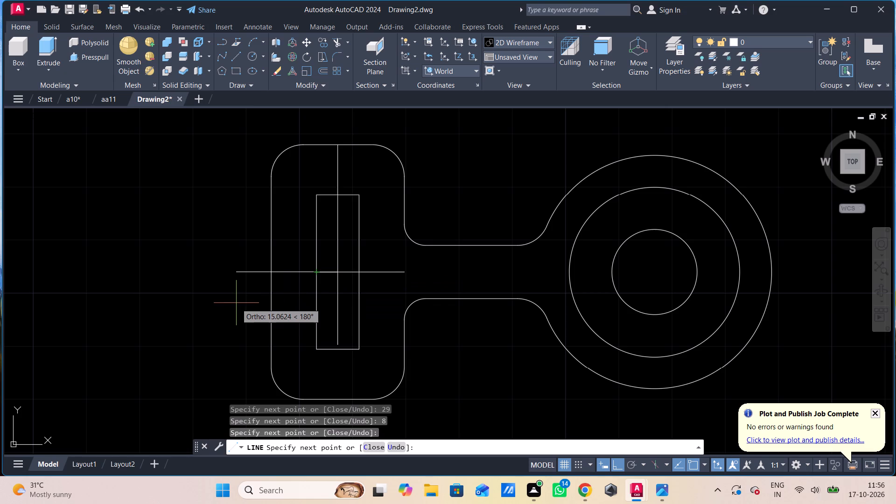
{"action": "key", "text": "Escape"}
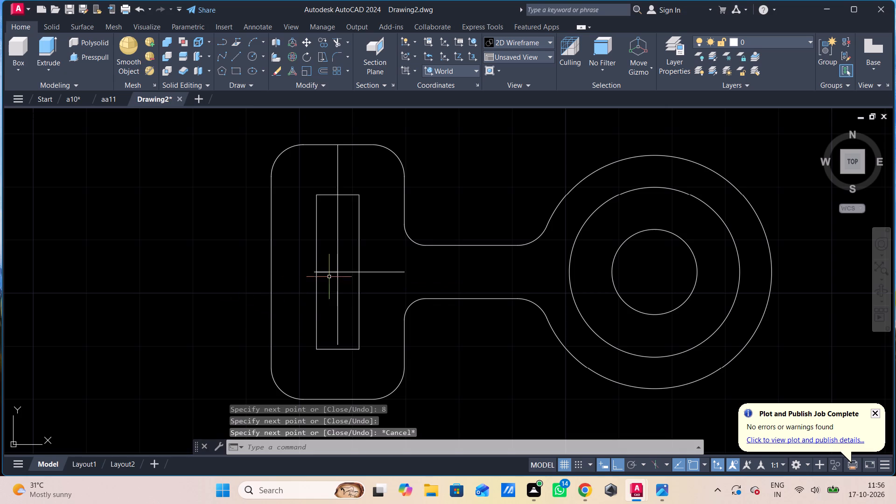
Delete the horizontal centre line, the short 4-unit segment and the vertical centre line inside the rectangle.
{"action": "left_click", "coordinate": [345, 272]}
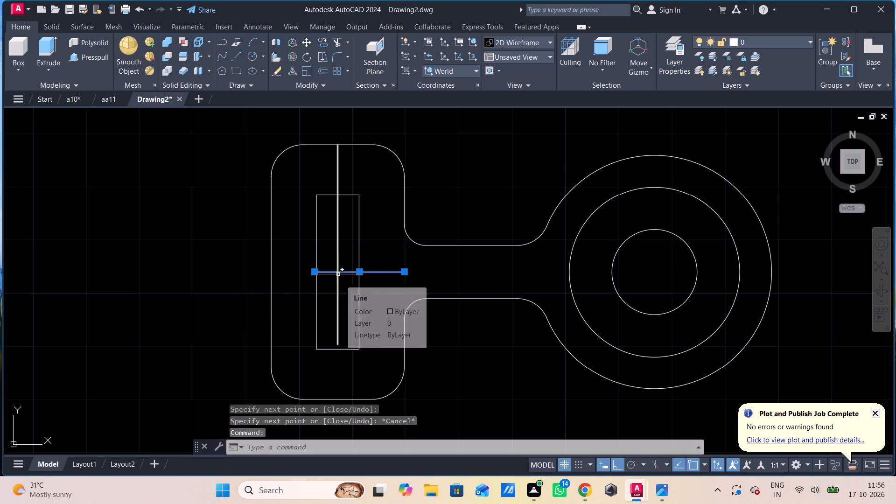
{"action": "key", "text": "Delete"}
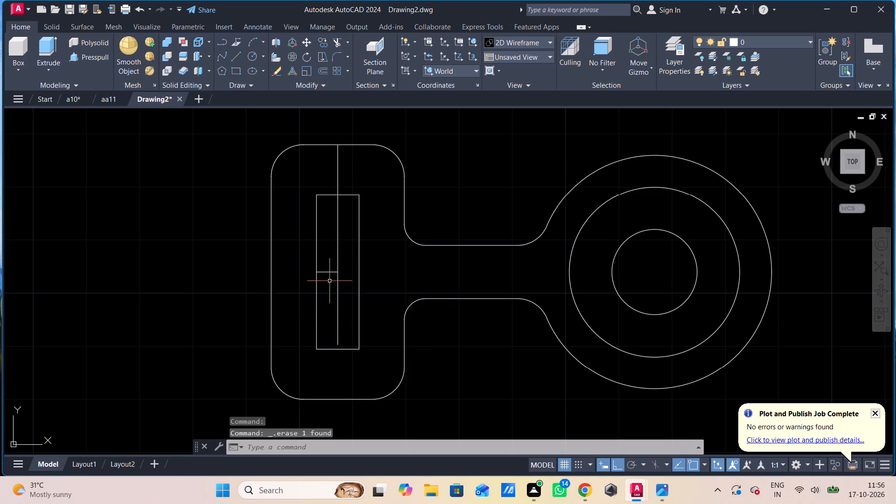
{"action": "left_click", "coordinate": [329, 272]}
{"action": "key", "text": "Delete"}
{"action": "left_click", "coordinate": [339, 228]}
{"action": "key", "text": "Delete"}
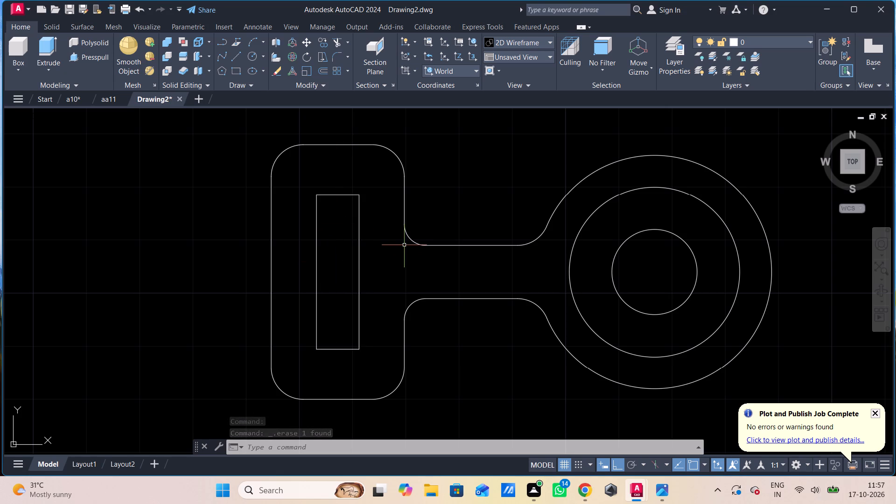
Delete the fillet arc at the outer rectangle's upper corner on the arm side.
{"action": "scroll", "coordinate": [405, 245], "scroll_direction": "down", "scroll_amount": 1}
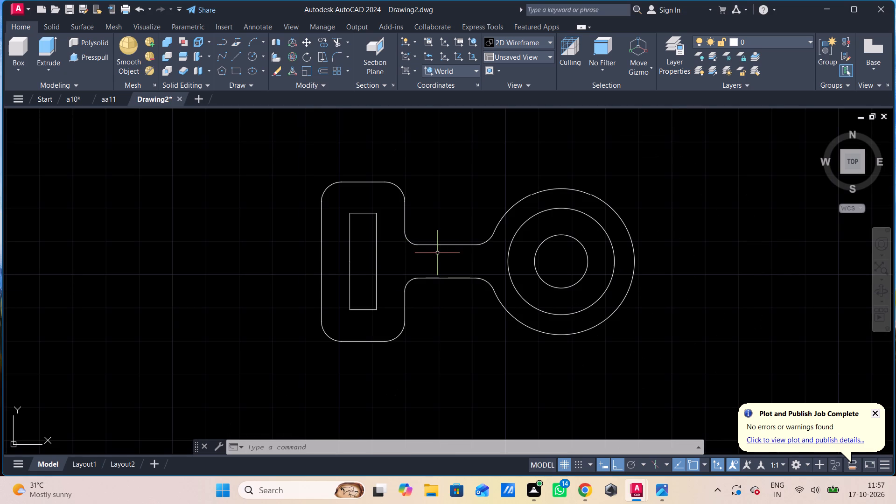
{"action": "scroll", "coordinate": [439, 253], "scroll_direction": "down", "scroll_amount": 1}
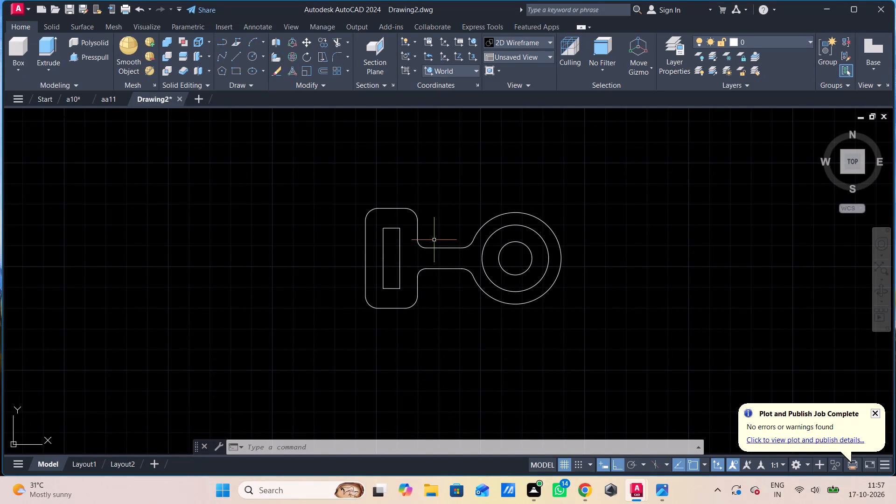
{"action": "left_click", "coordinate": [415, 216]}
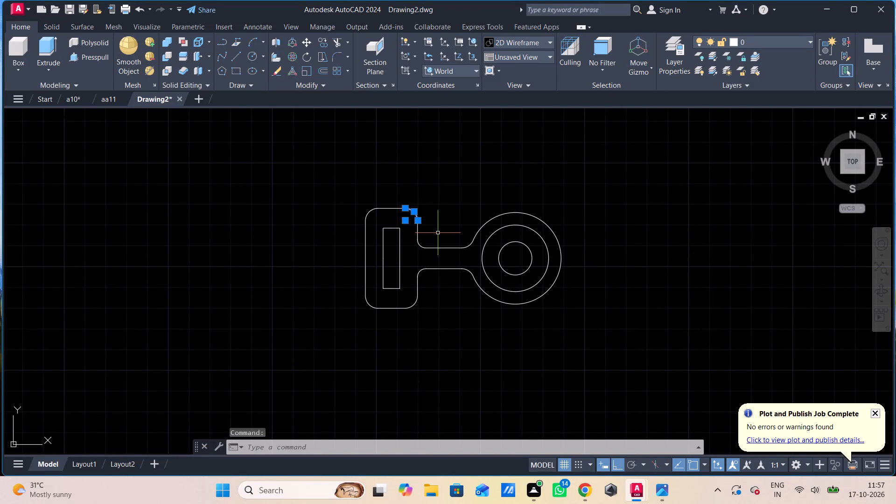
{"action": "key", "text": "Delete"}
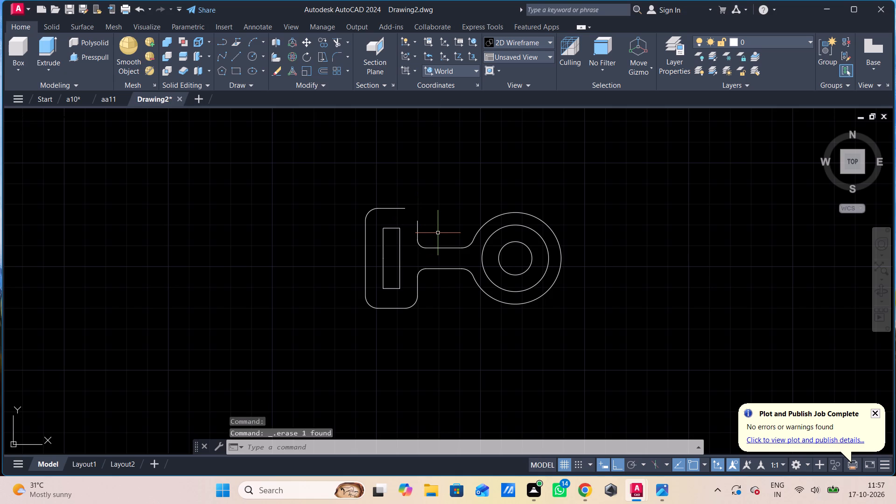
Draw a horizontal line from the open end of the rectangle's top edge, extending past the missing corner towards the circles.
{"action": "key", "text": "l"}
{"action": "key", "text": "Return"}
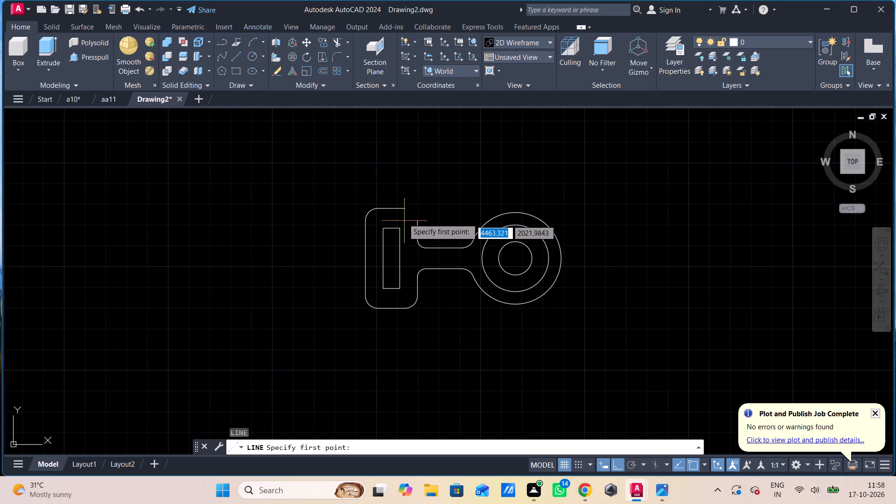
{"action": "left_click", "coordinate": [403, 205]}
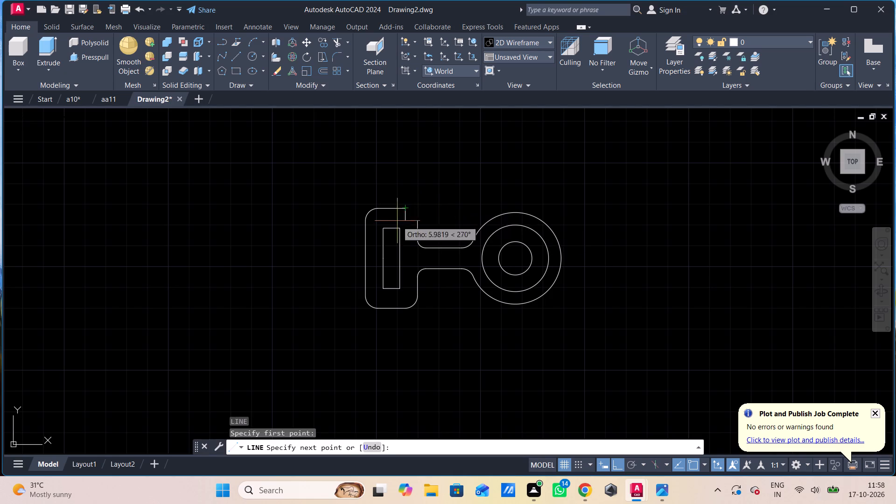
{"action": "left_click", "coordinate": [442, 214]}
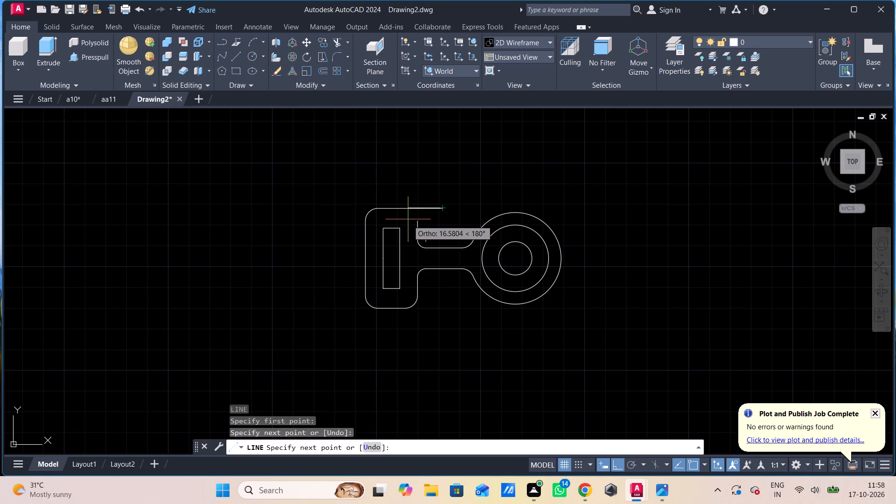
{"action": "key", "text": "Escape"}
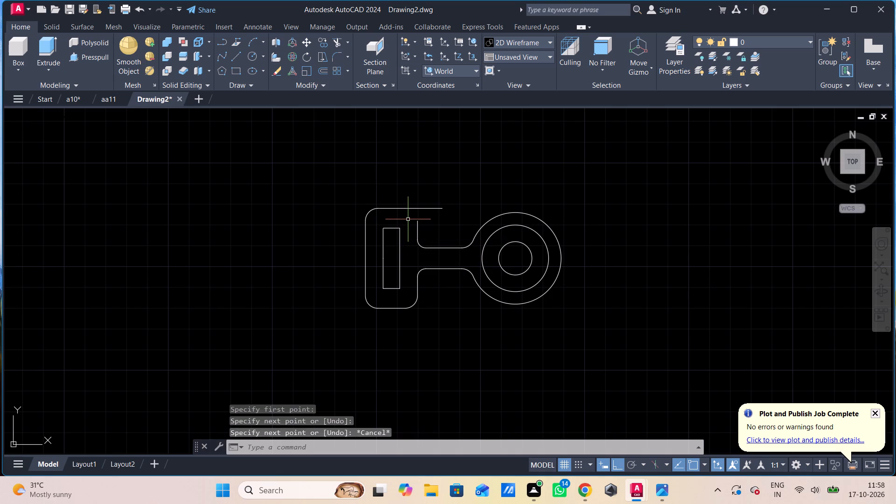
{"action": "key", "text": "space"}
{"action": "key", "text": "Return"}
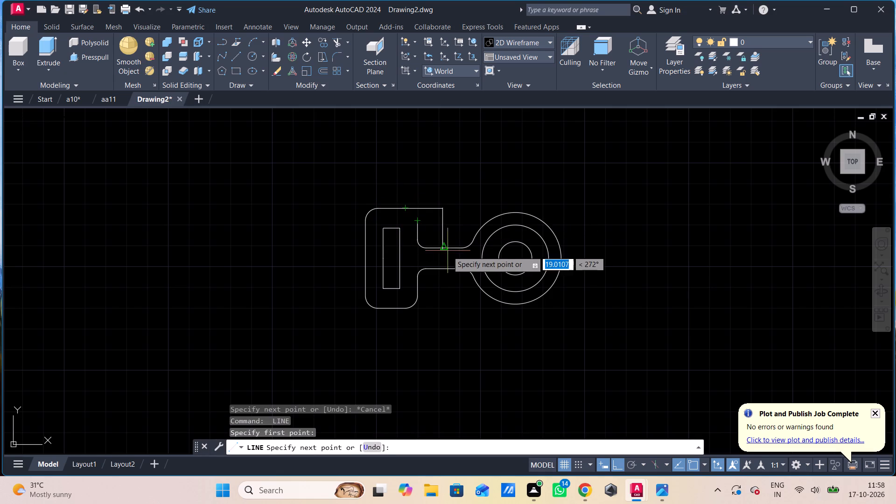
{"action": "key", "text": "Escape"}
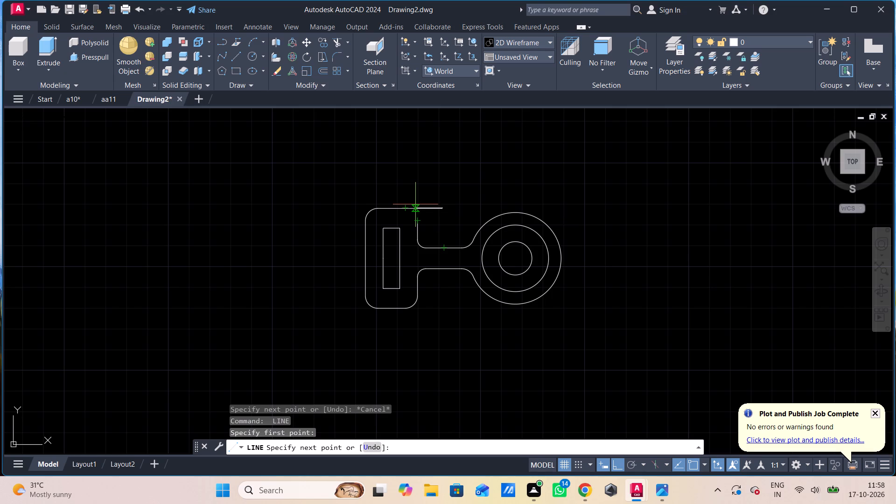
Draw a vertical line from the open upper end of the rectangle's arm-side edge, extending up past the horizontal extension line.
{"action": "key", "text": "l"}
{"action": "key", "text": "Return"}
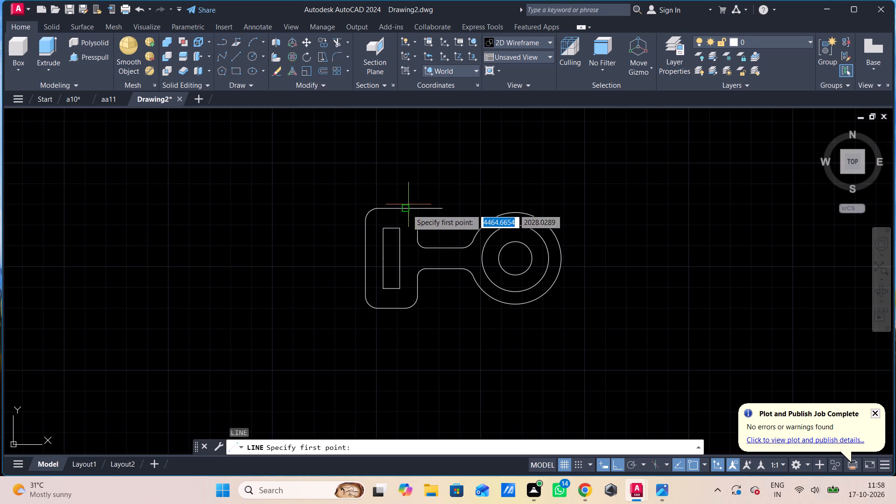
{"action": "left_click", "coordinate": [415, 224]}
{"action": "left_click", "coordinate": [415, 191]}
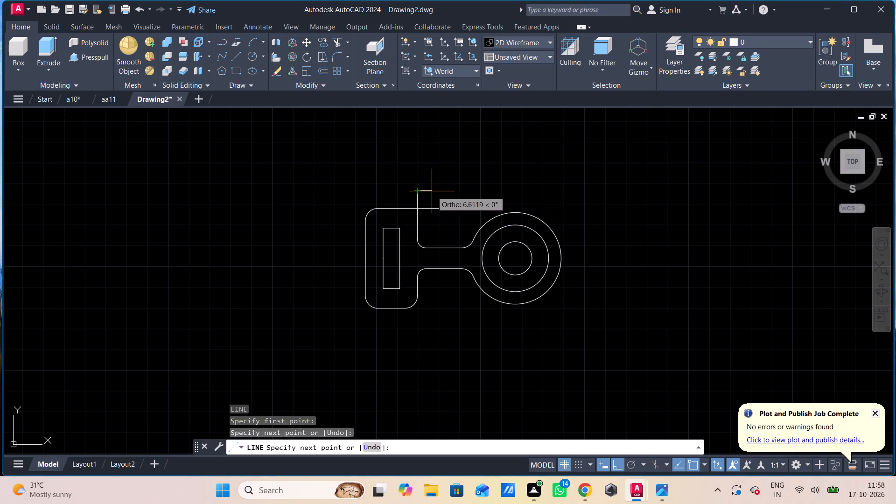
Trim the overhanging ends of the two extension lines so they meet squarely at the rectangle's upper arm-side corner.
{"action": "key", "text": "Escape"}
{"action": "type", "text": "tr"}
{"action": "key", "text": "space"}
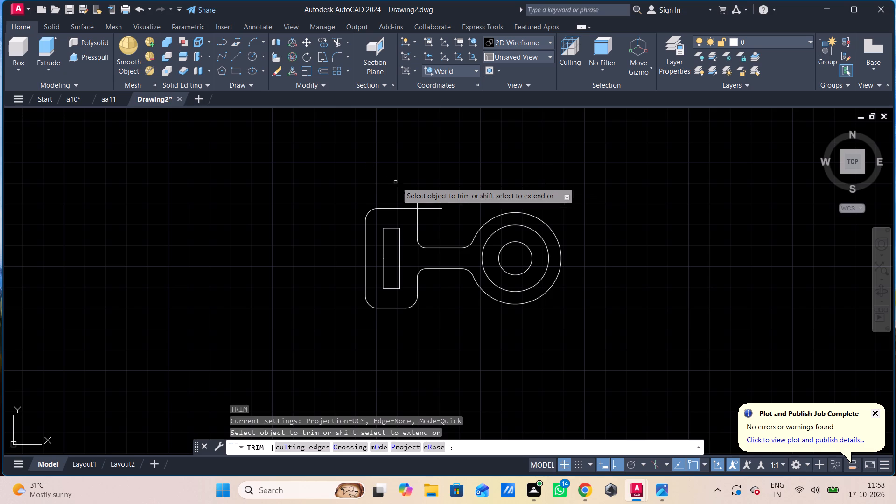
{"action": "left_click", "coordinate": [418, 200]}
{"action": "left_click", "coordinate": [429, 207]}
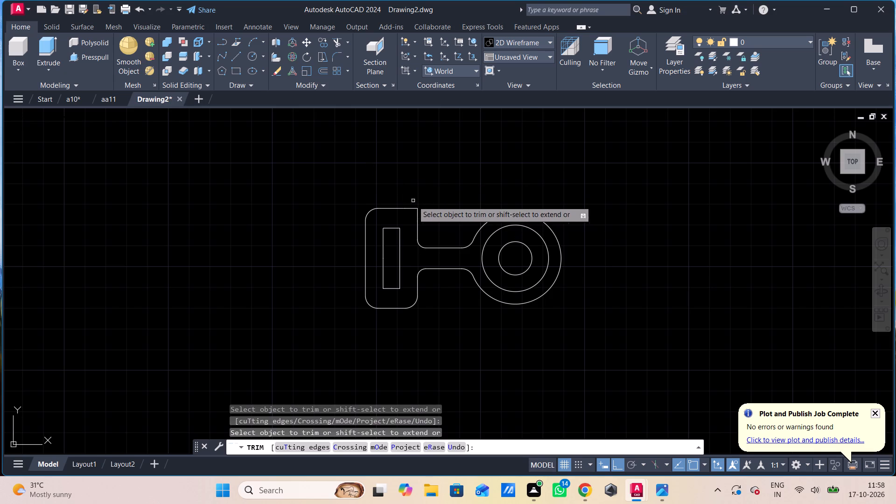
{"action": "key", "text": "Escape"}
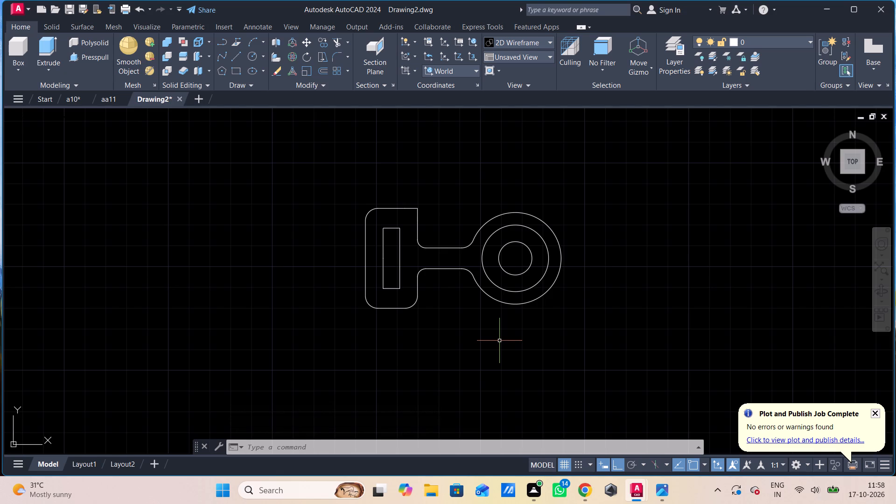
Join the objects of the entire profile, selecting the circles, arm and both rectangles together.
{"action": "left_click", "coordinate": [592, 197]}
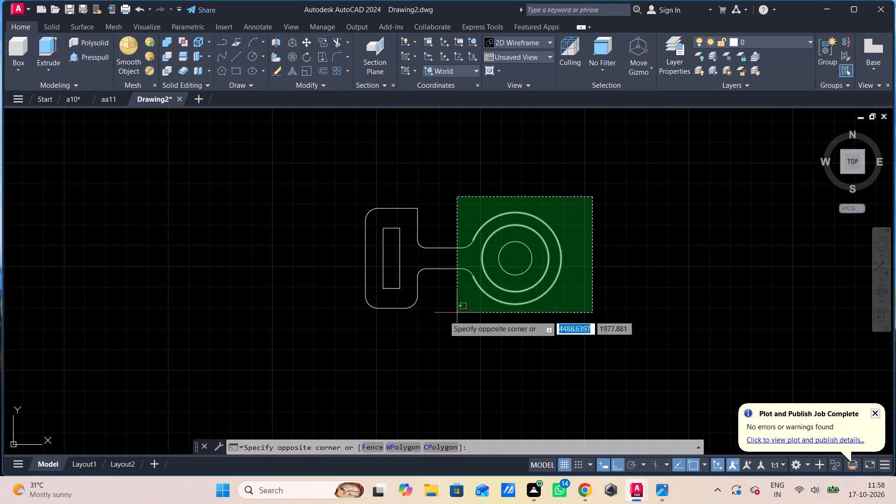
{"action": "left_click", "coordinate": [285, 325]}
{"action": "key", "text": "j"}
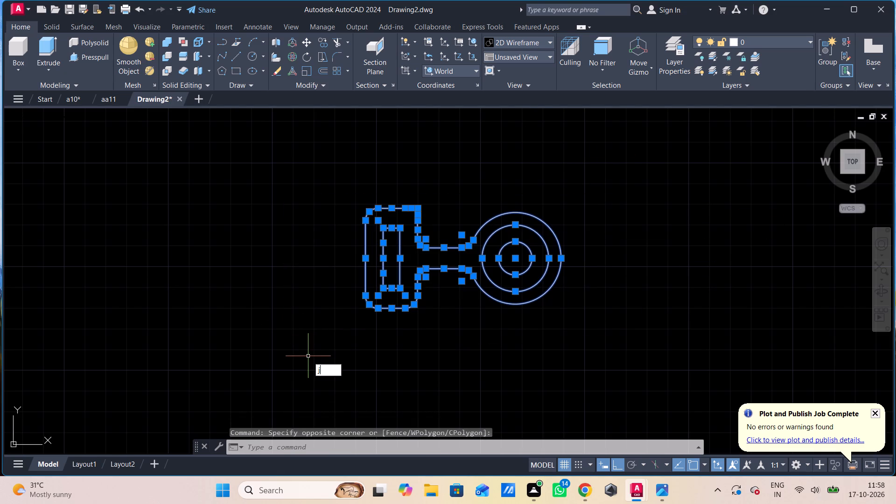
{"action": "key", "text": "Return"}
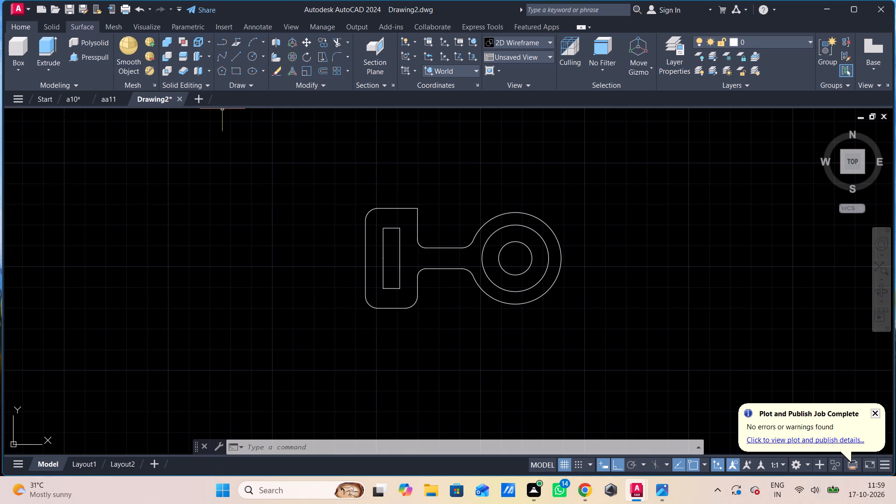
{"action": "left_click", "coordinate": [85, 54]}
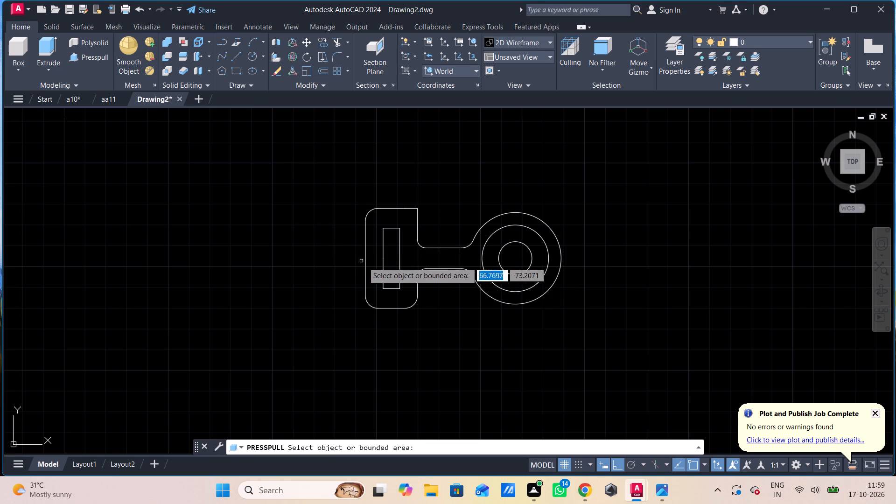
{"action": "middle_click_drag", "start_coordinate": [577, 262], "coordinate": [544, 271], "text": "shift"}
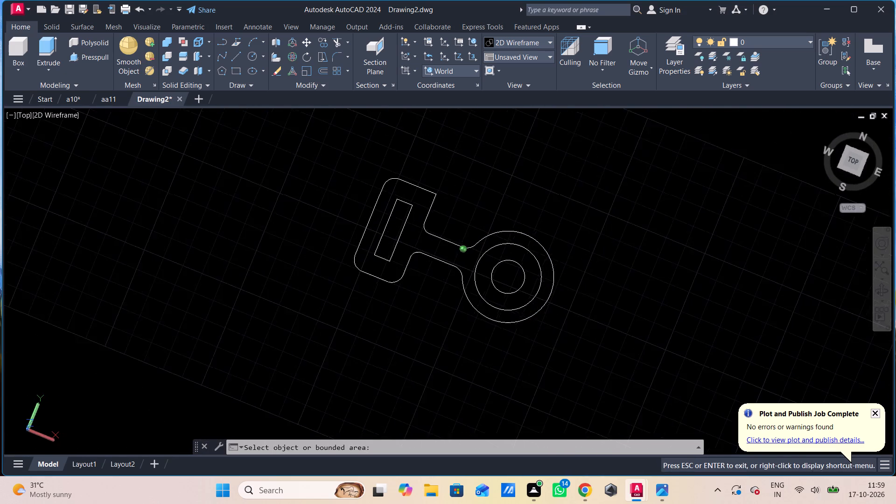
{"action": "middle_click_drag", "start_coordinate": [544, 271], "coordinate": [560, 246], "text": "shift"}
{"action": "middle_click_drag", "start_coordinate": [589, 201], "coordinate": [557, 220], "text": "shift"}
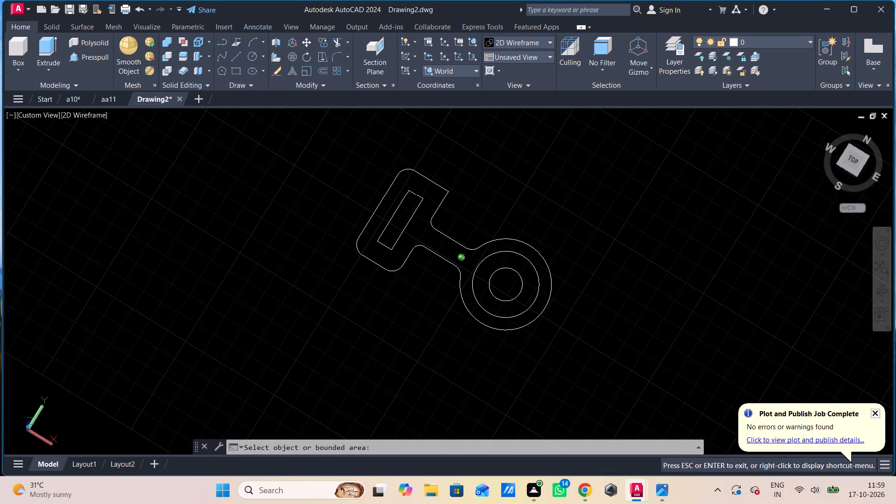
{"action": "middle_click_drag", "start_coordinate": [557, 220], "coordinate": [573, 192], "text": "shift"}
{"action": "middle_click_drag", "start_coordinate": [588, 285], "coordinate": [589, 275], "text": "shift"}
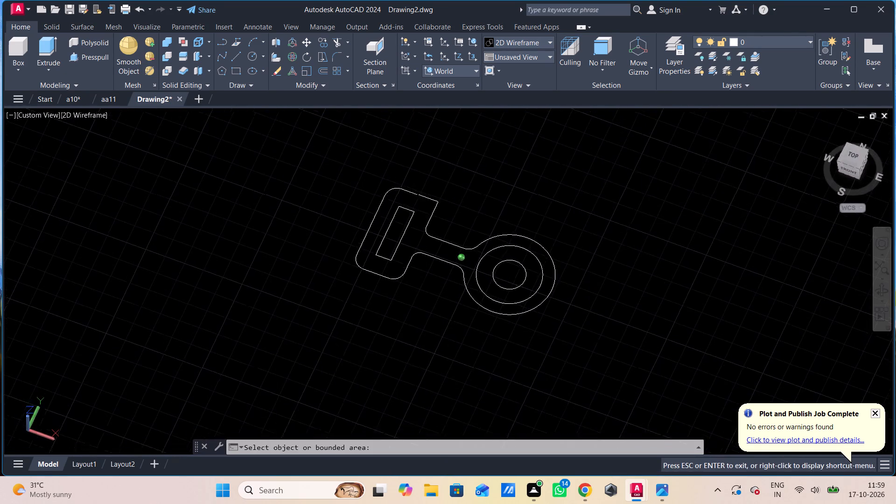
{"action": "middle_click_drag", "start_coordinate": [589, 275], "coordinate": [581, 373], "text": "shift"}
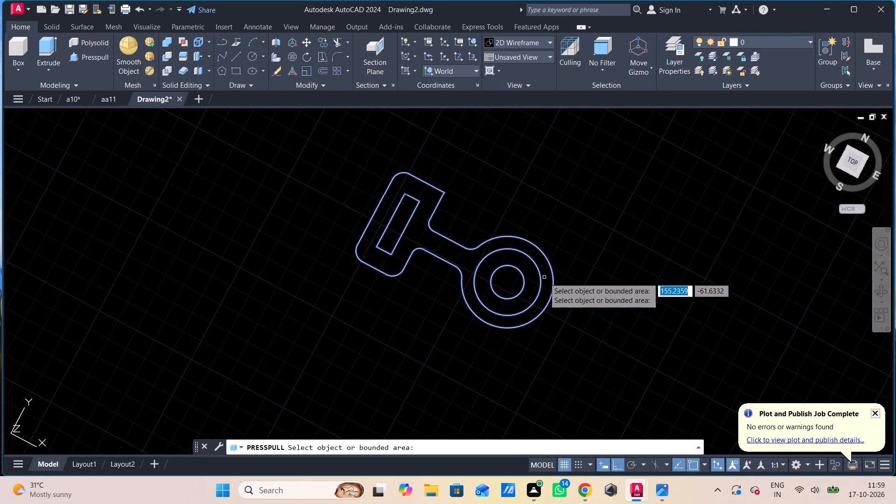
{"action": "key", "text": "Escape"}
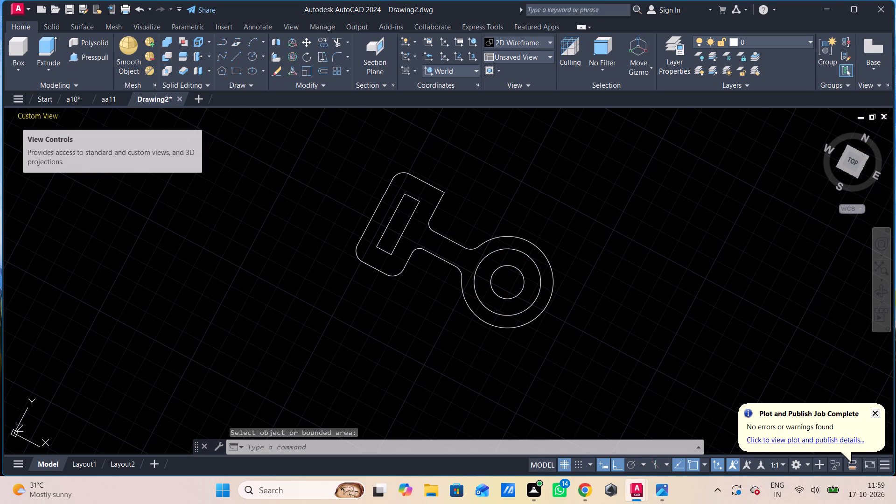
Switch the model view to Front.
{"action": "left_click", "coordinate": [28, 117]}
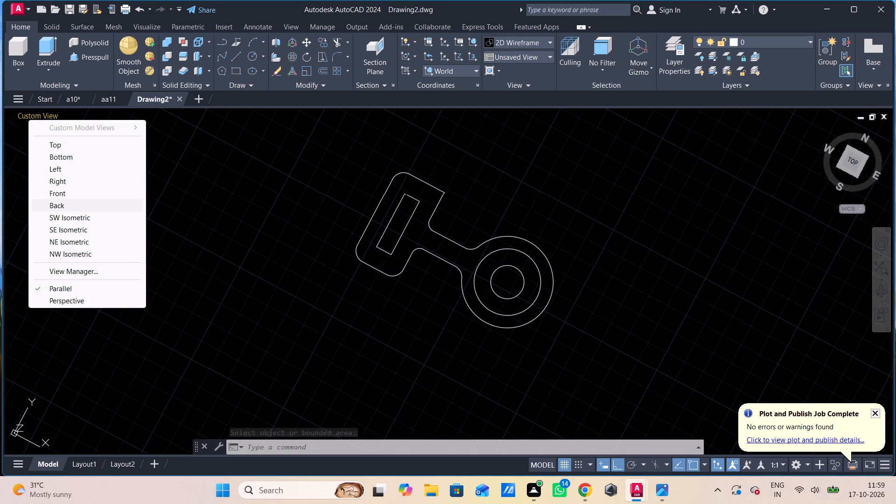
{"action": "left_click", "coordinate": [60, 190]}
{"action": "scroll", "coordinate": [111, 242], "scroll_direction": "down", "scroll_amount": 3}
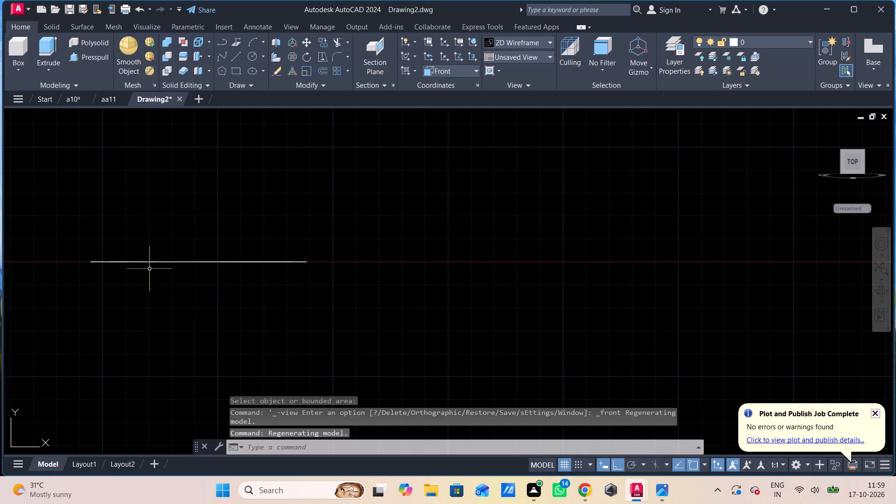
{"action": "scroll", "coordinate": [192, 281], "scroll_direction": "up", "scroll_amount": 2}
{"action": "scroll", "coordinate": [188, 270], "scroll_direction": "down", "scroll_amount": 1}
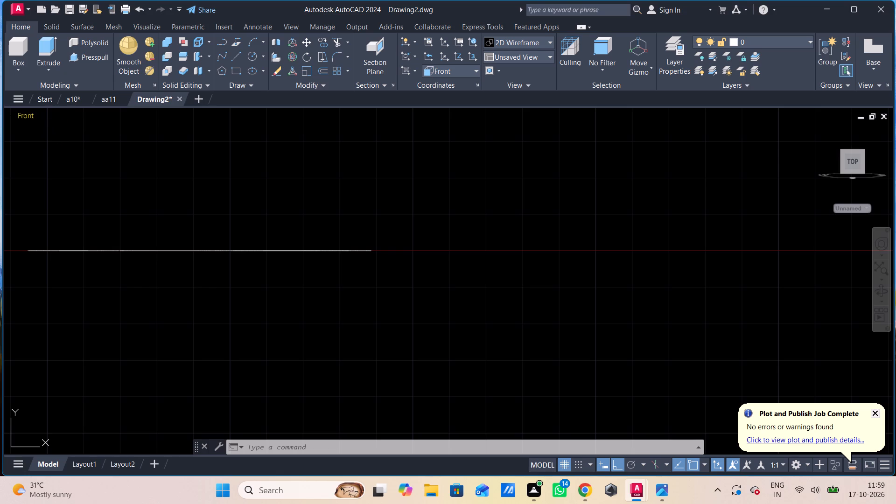
Return to the Top view and delete the entire profile with its circles, arm and both rectangles.
{"action": "left_click", "coordinate": [30, 114]}
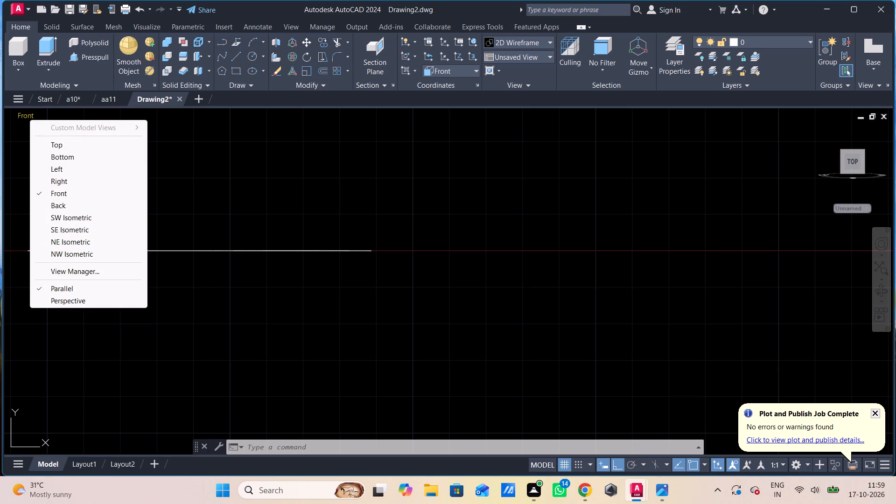
{"action": "left_click", "coordinate": [56, 144]}
{"action": "scroll", "coordinate": [293, 278], "scroll_direction": "down", "scroll_amount": 1}
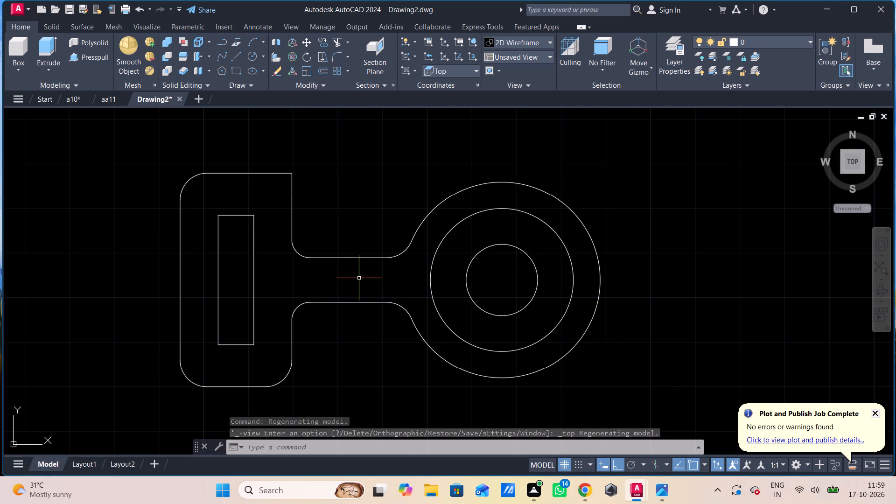
{"action": "left_click", "coordinate": [580, 183]}
{"action": "left_click", "coordinate": [142, 431]}
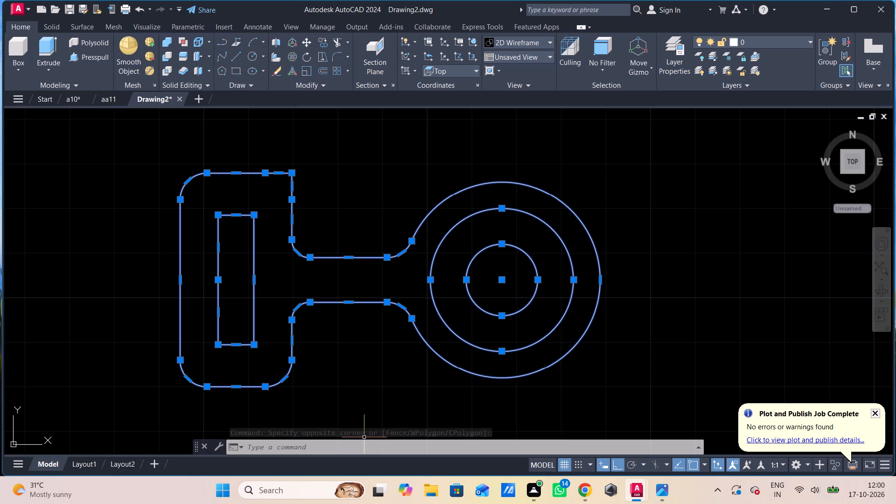
{"action": "key", "text": "Delete"}
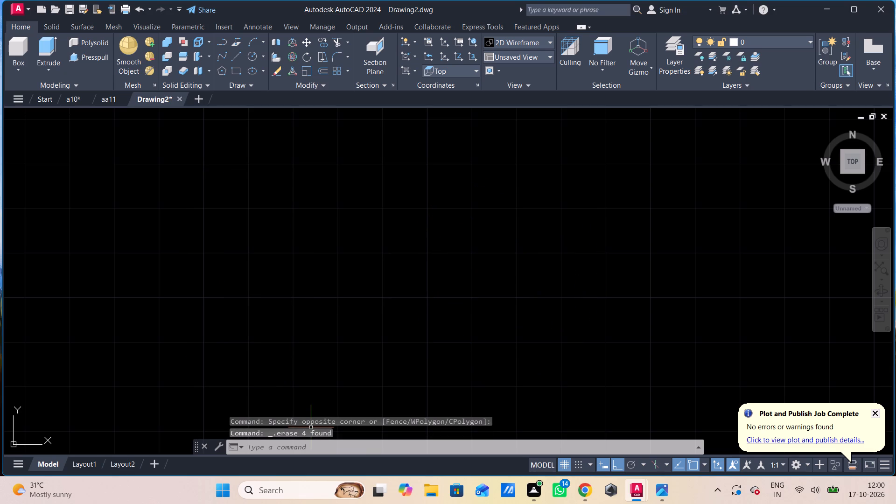
Switch to the Front view and draw a circle with a radius of 16.
{"action": "left_click", "coordinate": [27, 113]}
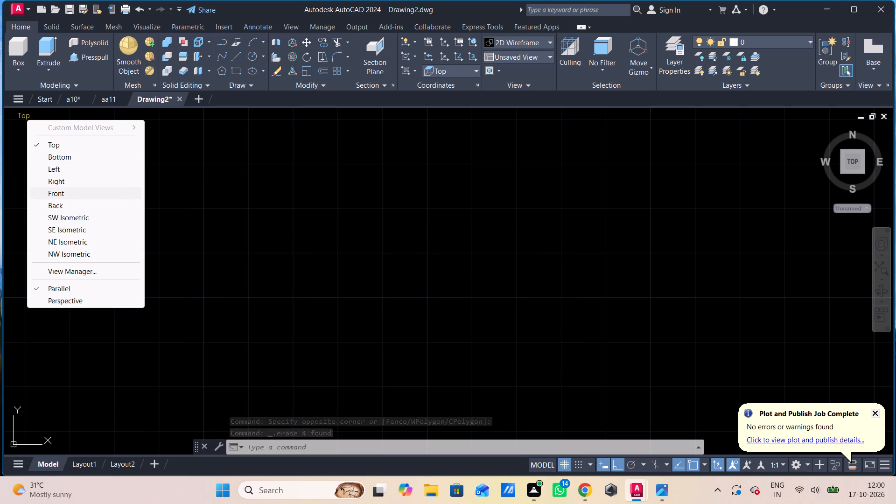
{"action": "left_click", "coordinate": [45, 189]}
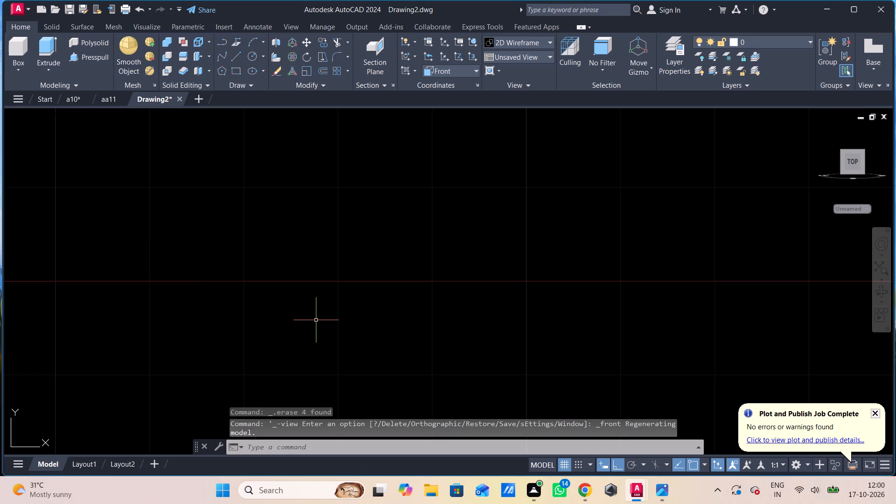
{"action": "key", "text": "c"}
{"action": "key", "text": "space"}
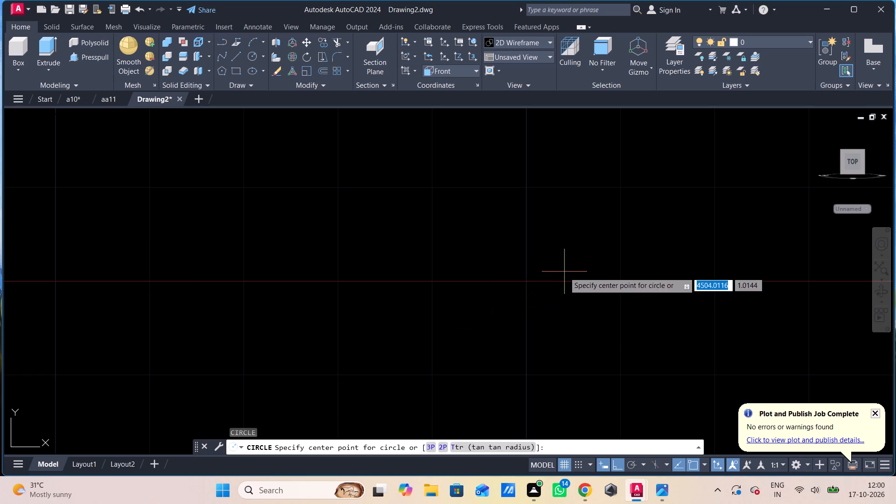
{"action": "left_click", "coordinate": [565, 272]}
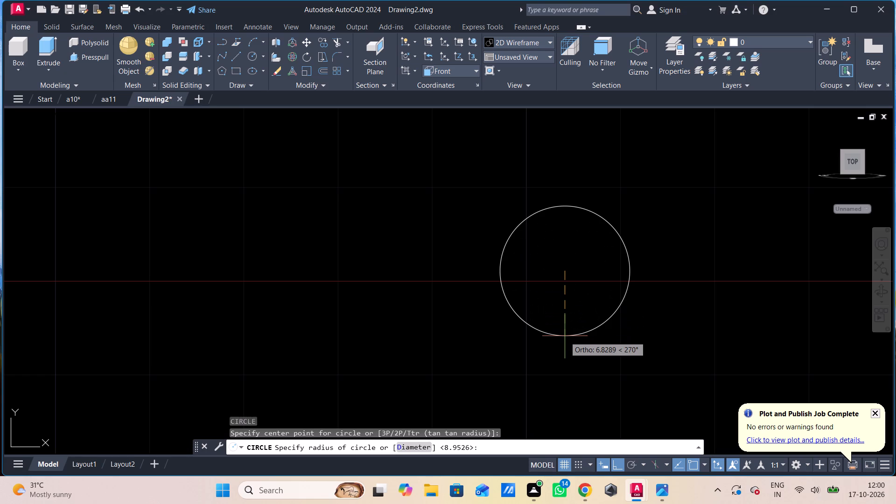
{"action": "type", "text": "16"}
{"action": "key", "text": "Return"}
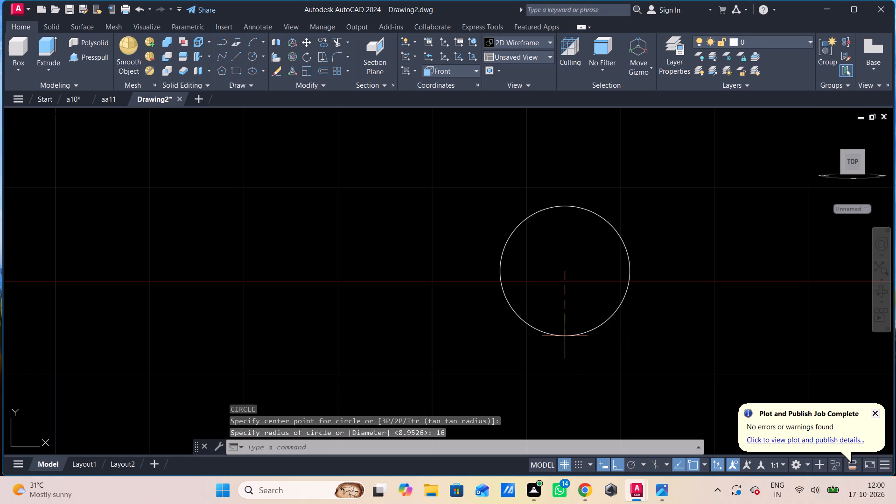
Draw a circle with a radius of 22 concentric with the radius 16 circle.
{"action": "key", "text": "v"}
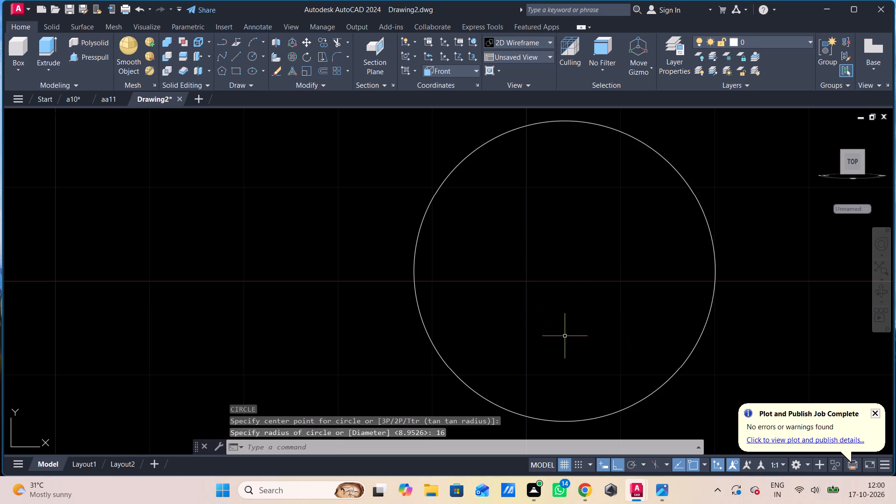
{"action": "key", "text": "backslash"}
{"action": "key", "text": "BackSpace"}
{"action": "key", "text": "BackSpace"}
{"action": "key", "text": "BackSpace"}
{"action": "type", "text": "c"}
{"action": "key", "text": "space"}
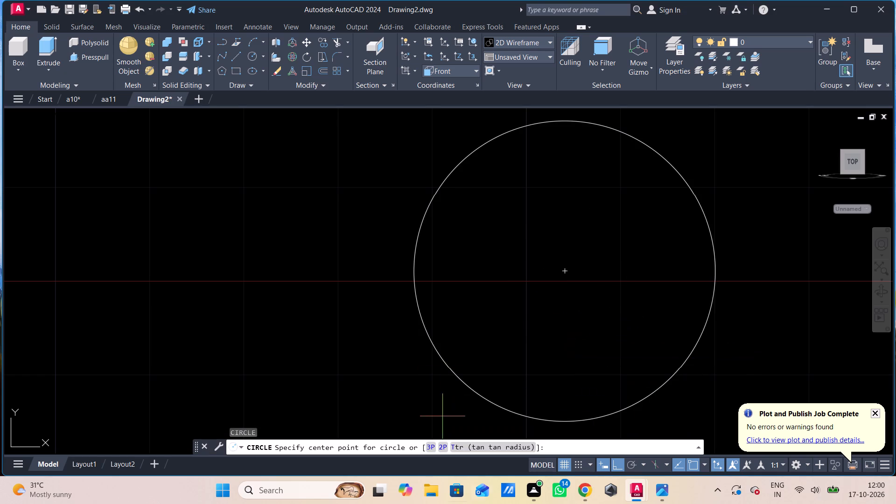
{"action": "left_click", "coordinate": [568, 271]}
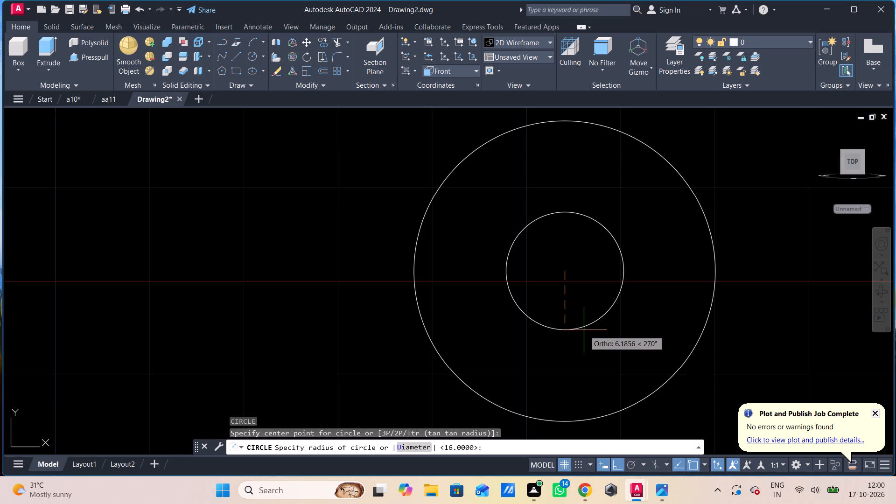
{"action": "type", "text": "22"}
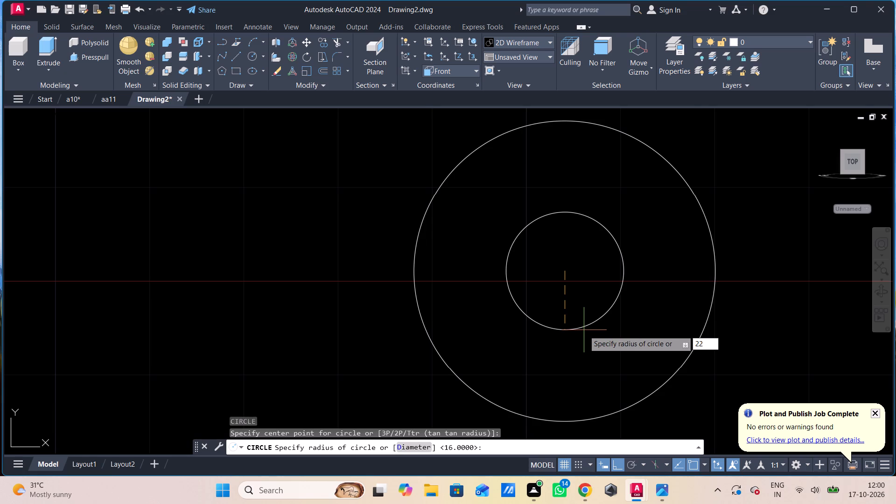
{"action": "key", "text": "Return"}
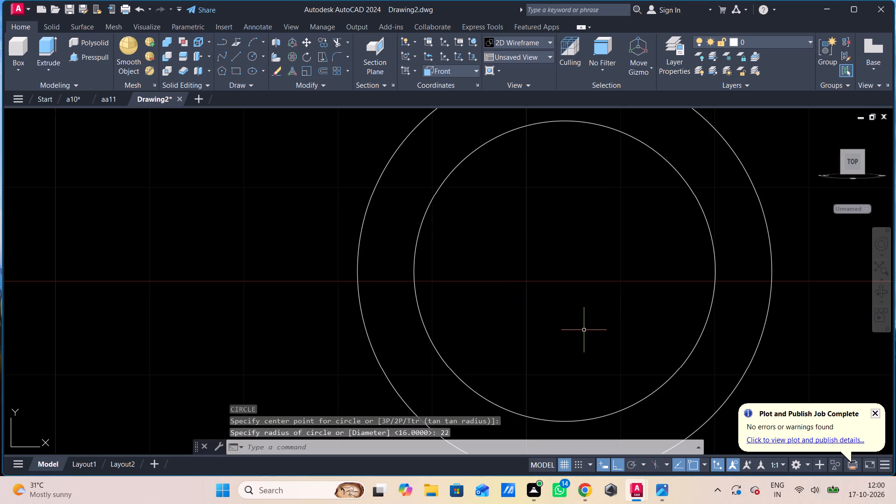
Draw a circle with a radius of 8 at the common centre of the two existing circles.
{"action": "key", "text": "space"}
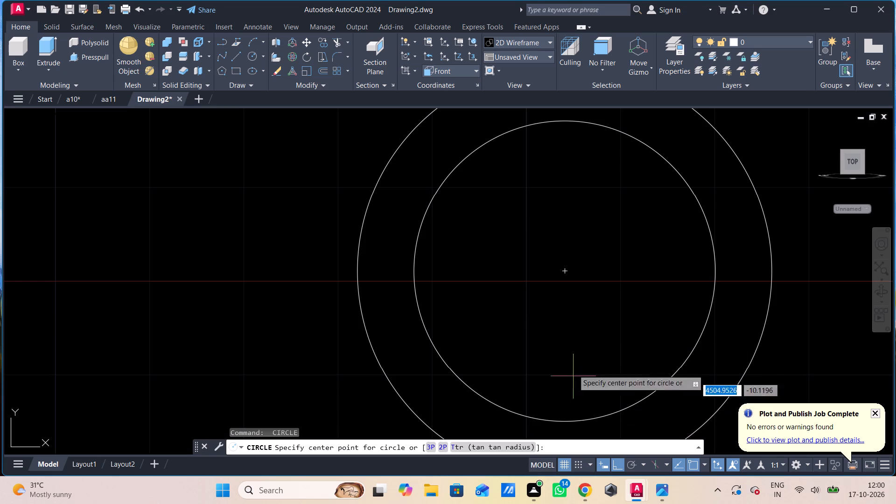
{"action": "left_click", "coordinate": [565, 273]}
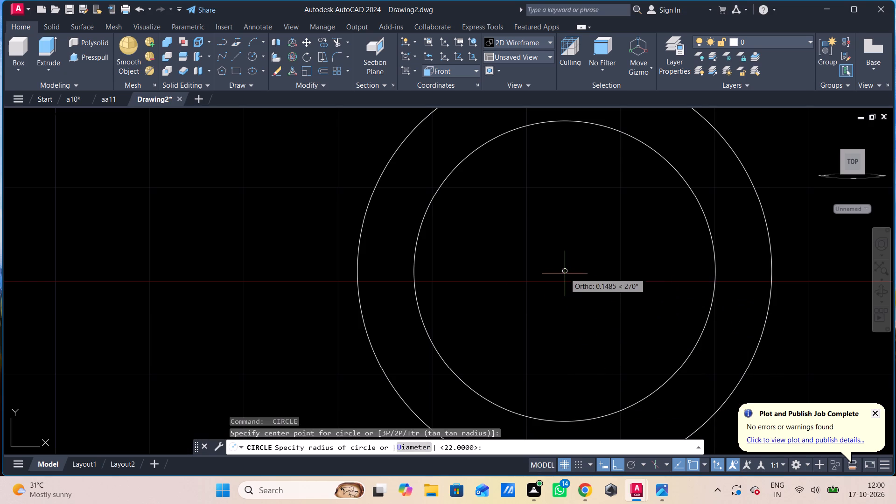
{"action": "key", "text": "8"}
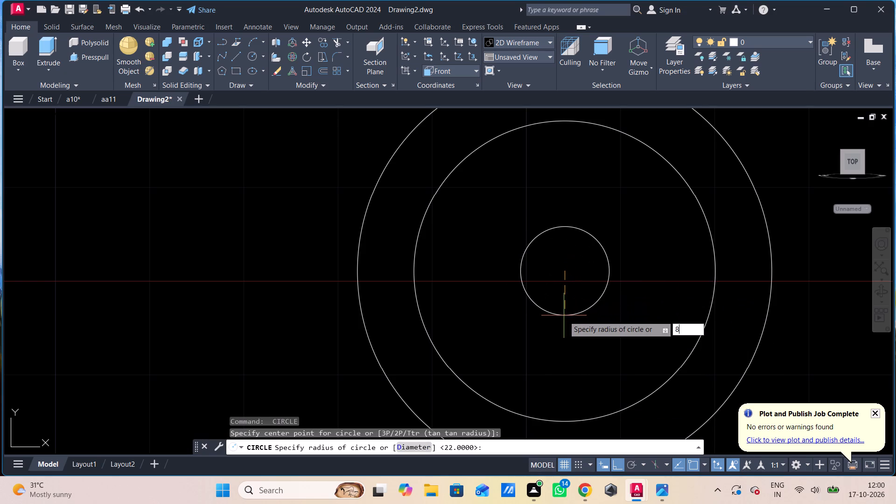
{"action": "key", "text": "Return"}
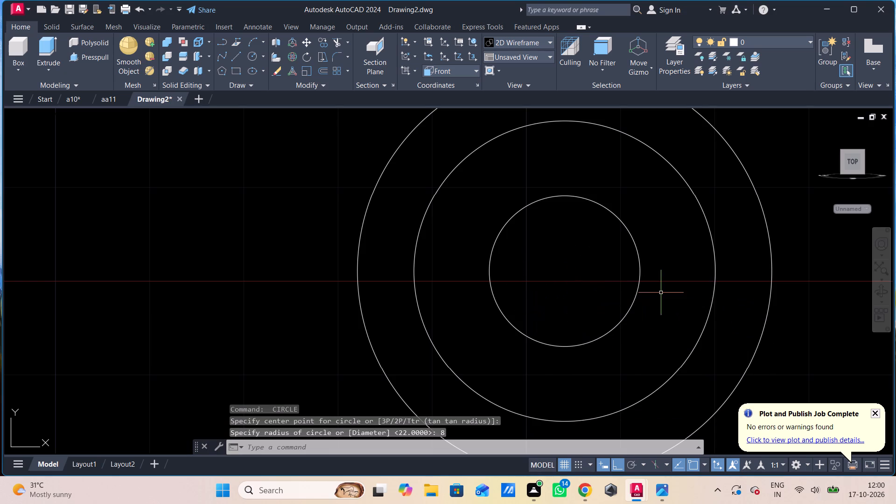
Draw a circle with a radius of 3 centred on the right quadrant of the radius 16 circle.
{"action": "key", "text": "space"}
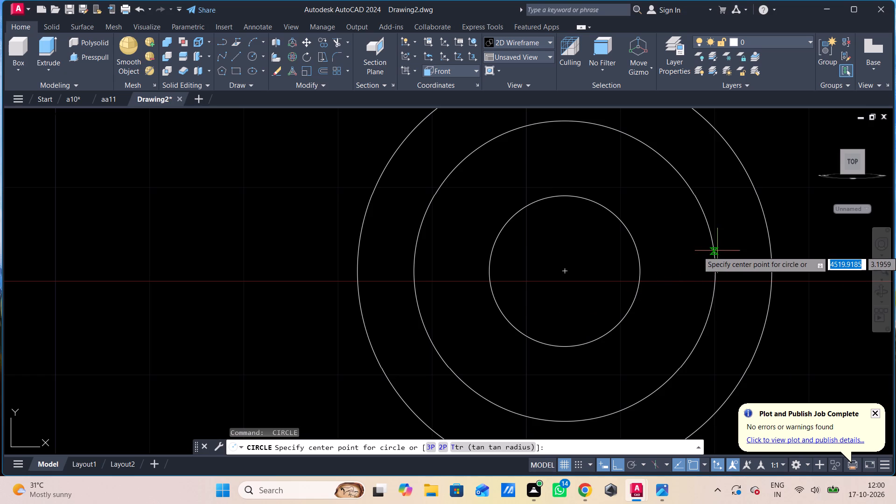
{"action": "left_click", "coordinate": [716, 273]}
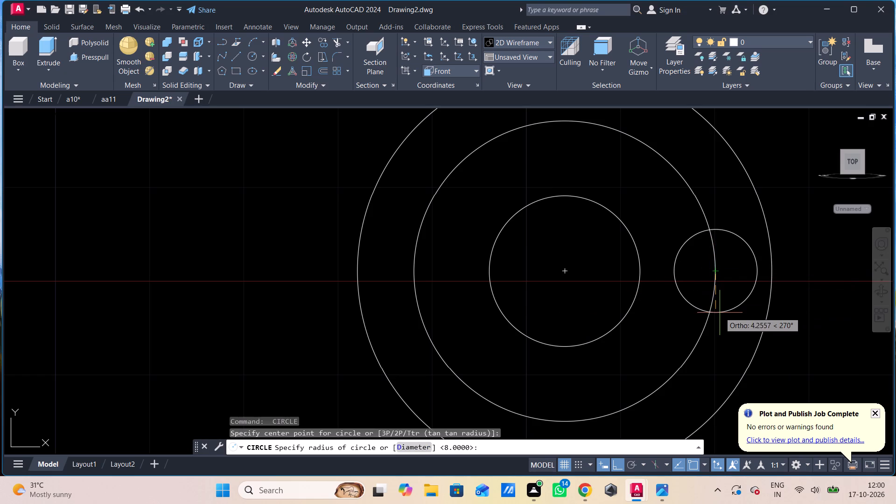
{"action": "key", "text": "3"}
{"action": "key", "text": "Return"}
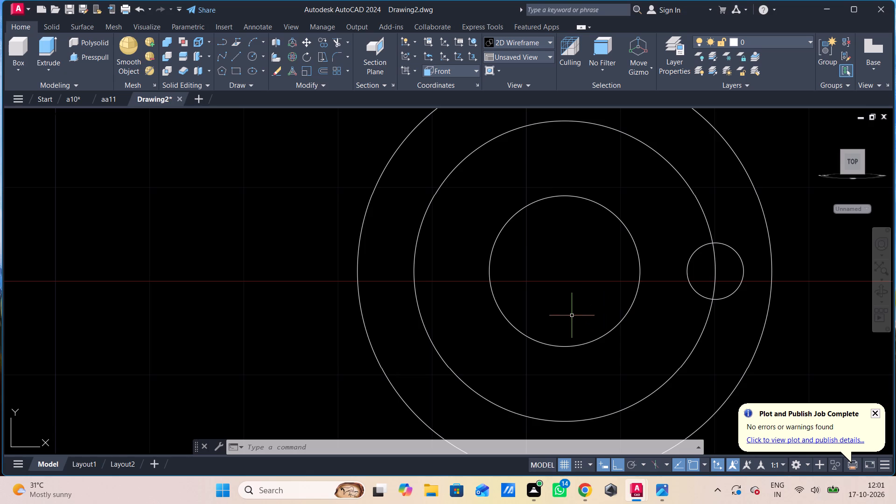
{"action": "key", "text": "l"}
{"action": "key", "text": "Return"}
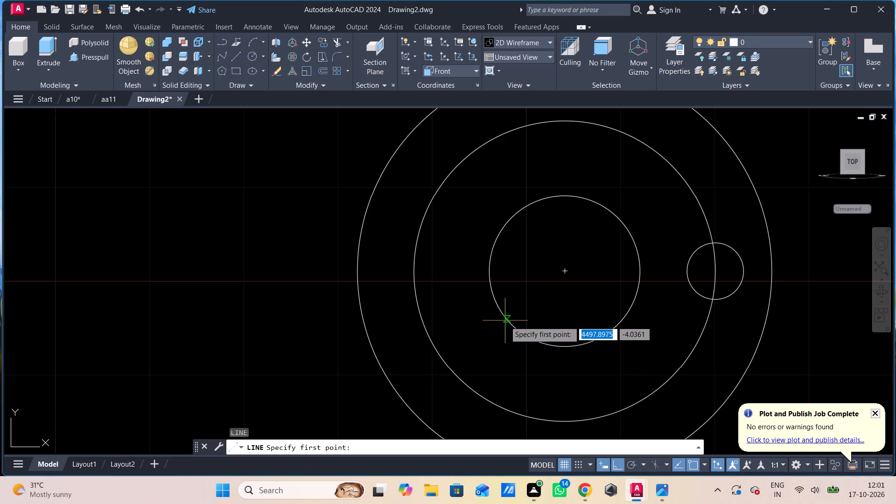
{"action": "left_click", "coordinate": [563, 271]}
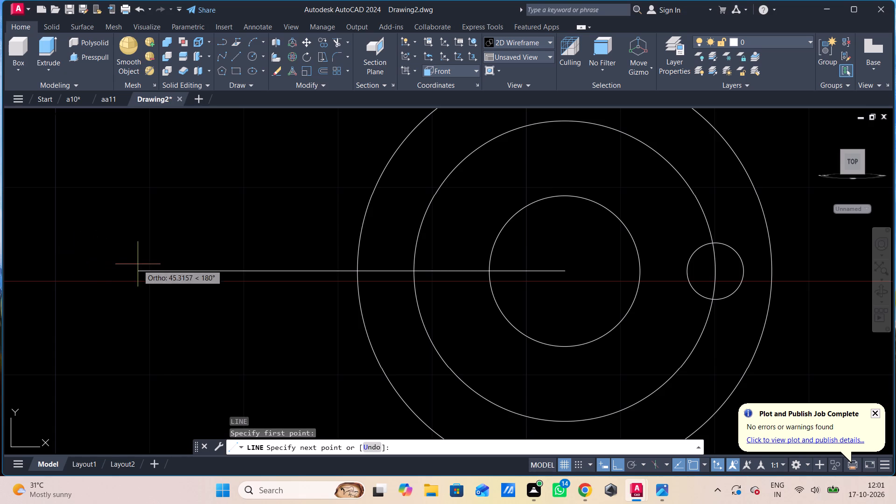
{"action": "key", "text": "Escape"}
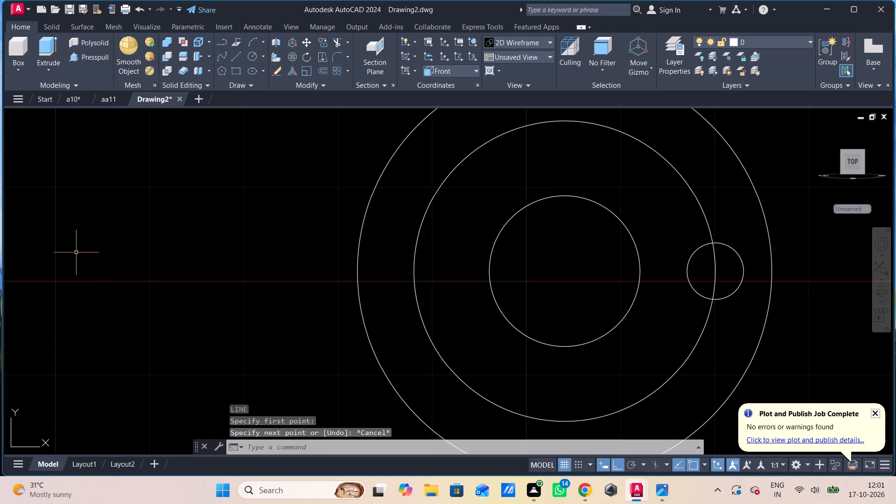
Draw a horizontal line 24 long leftward from the left quadrant of the radius 22 circle.
{"action": "key", "text": "l"}
{"action": "key", "text": "Return"}
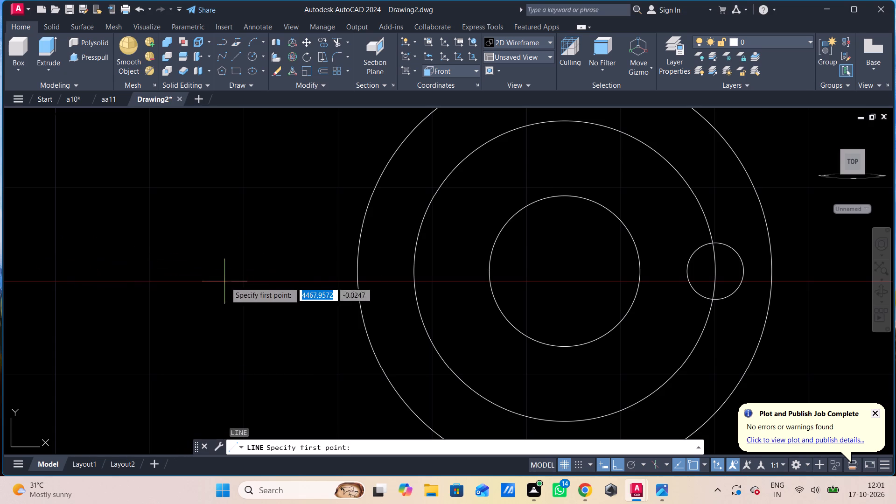
{"action": "left_click", "coordinate": [355, 274]}
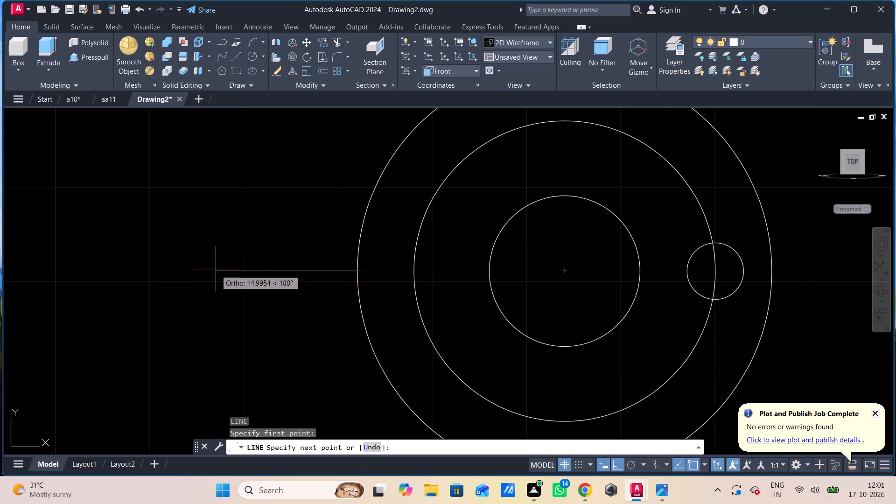
{"action": "type", "text": "24"}
{"action": "key", "text": "Return"}
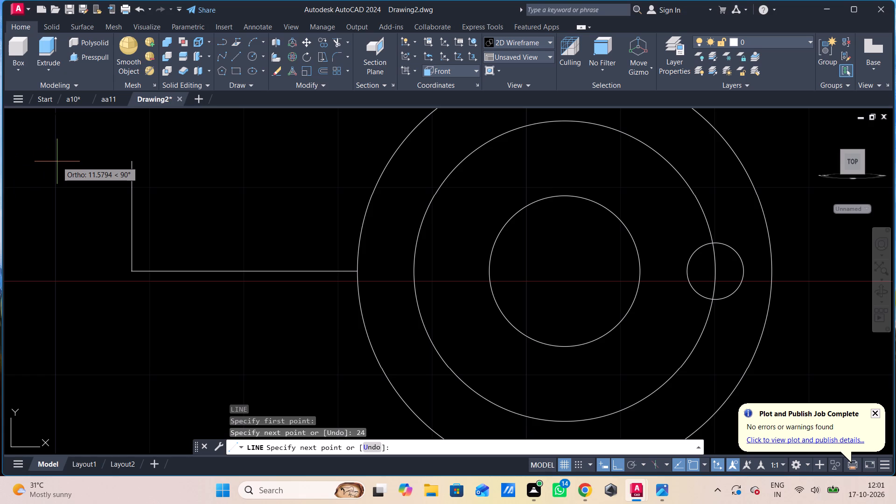
Continue the line into a rectangle 25 wide and 48 high, with its right side's midpoint at the end of the 24 long arm.
{"action": "type", "text": "24"}
{"action": "key", "text": "Return"}
{"action": "scroll", "coordinate": [0, 154], "scroll_direction": "down", "scroll_amount": 1}
{"action": "scroll", "coordinate": [76, 195], "scroll_direction": "down", "scroll_amount": 2}
{"action": "middle_click_drag", "start_coordinate": [66, 173], "coordinate": [74, 203]}
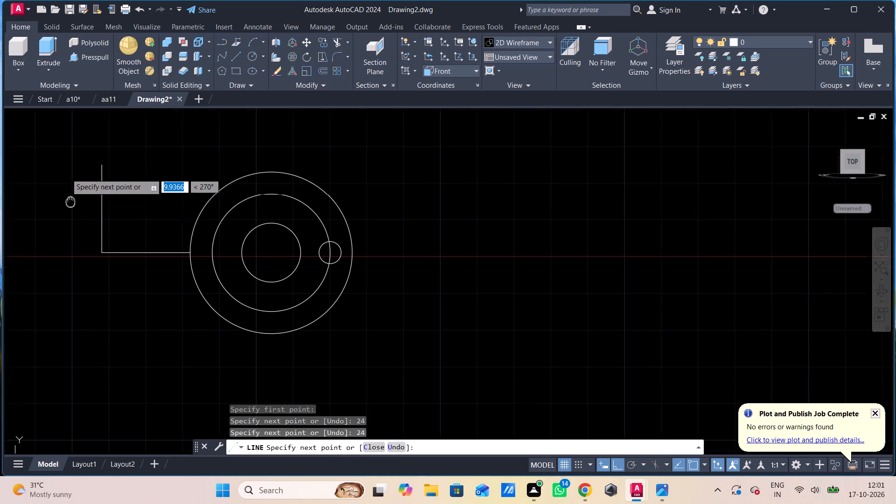
{"action": "middle_click_drag", "start_coordinate": [74, 203], "coordinate": [114, 215]}
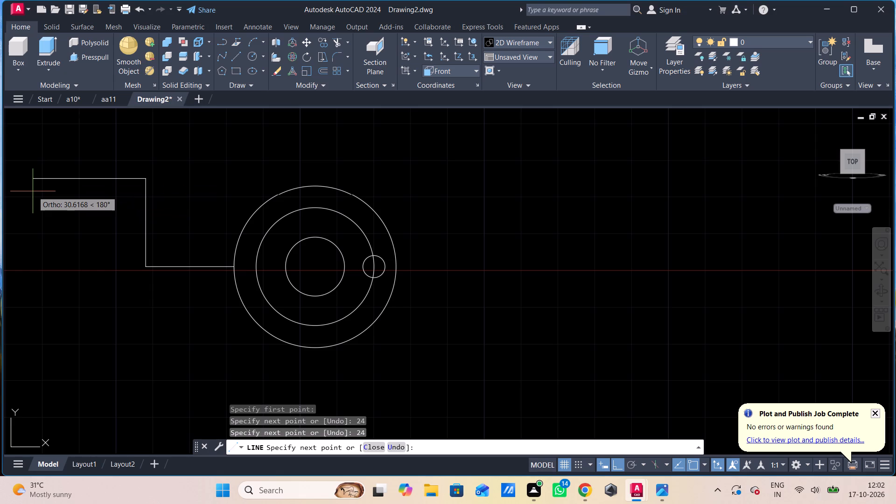
{"action": "type", "text": "25"}
{"action": "key", "text": "Return"}
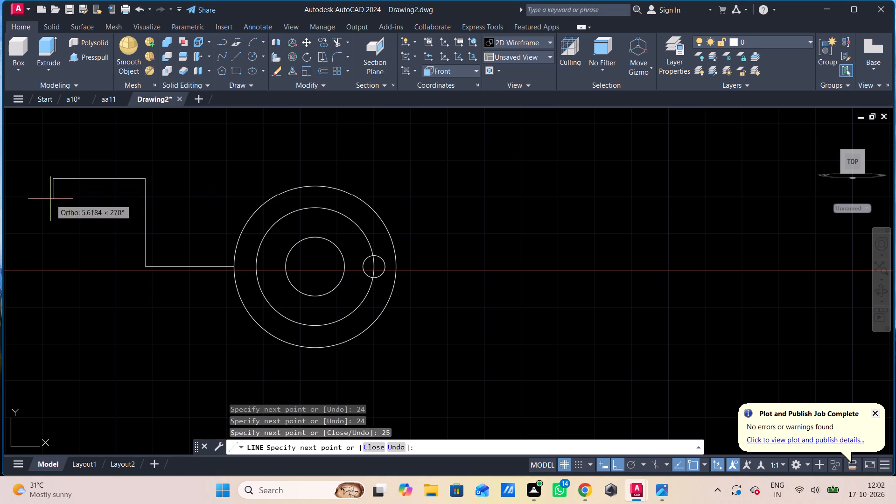
{"action": "type", "text": "48"}
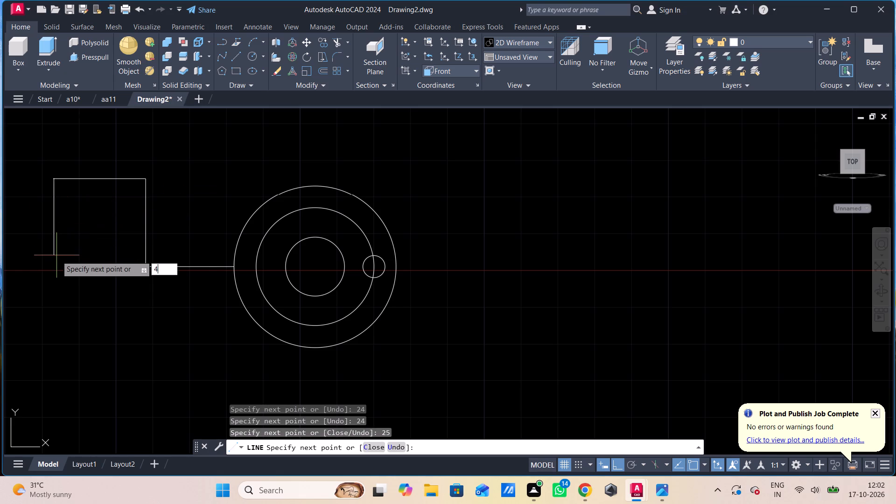
{"action": "key", "text": "Return"}
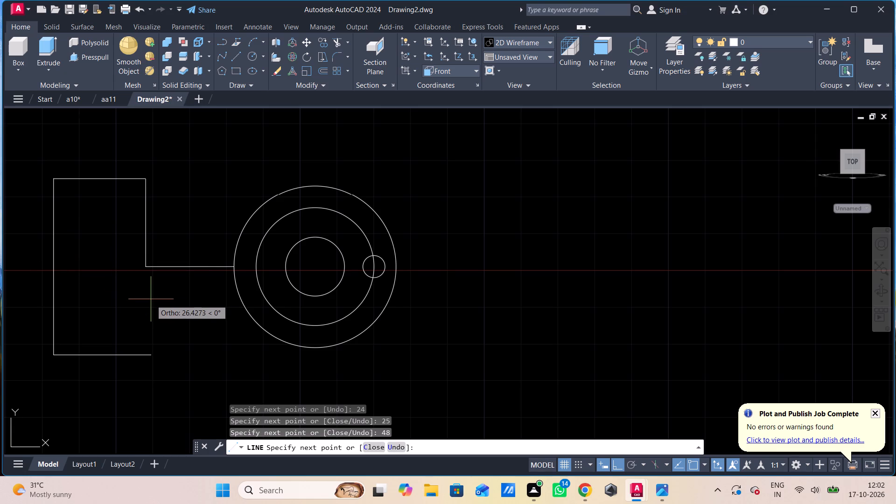
{"action": "type", "text": "25"}
{"action": "key", "text": "Return"}
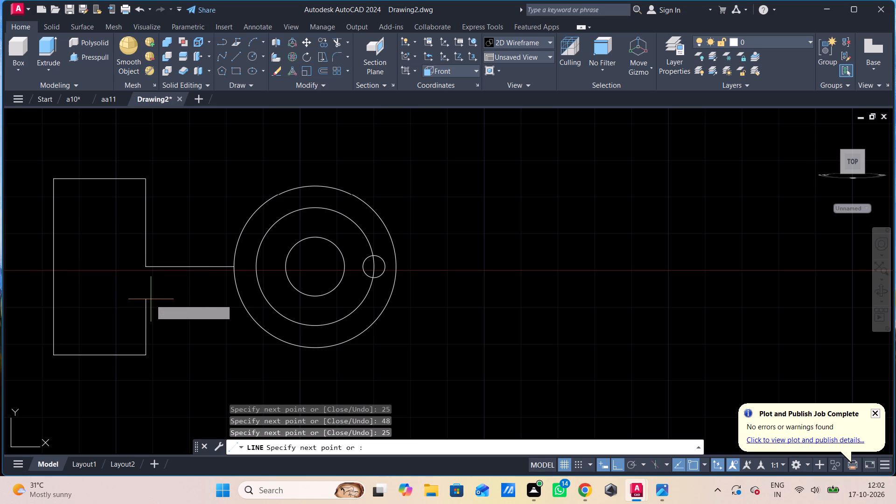
{"action": "type", "text": "24"}
{"action": "key", "text": "Return"}
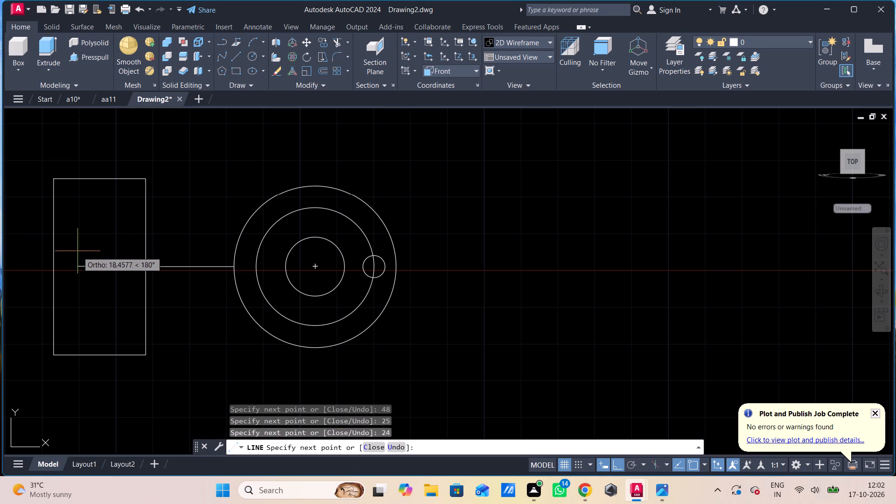
Draw crossing guide lines inside the rectangle: one horizontal from the right side's midpoint, one about 38 long down from the top edge's midpoint.
{"action": "left_click", "coordinate": [69, 268]}
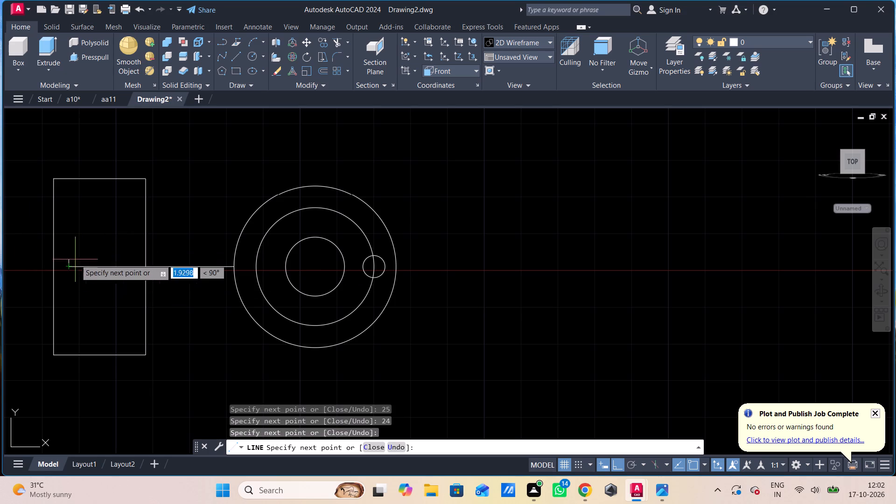
{"action": "key", "text": "Escape"}
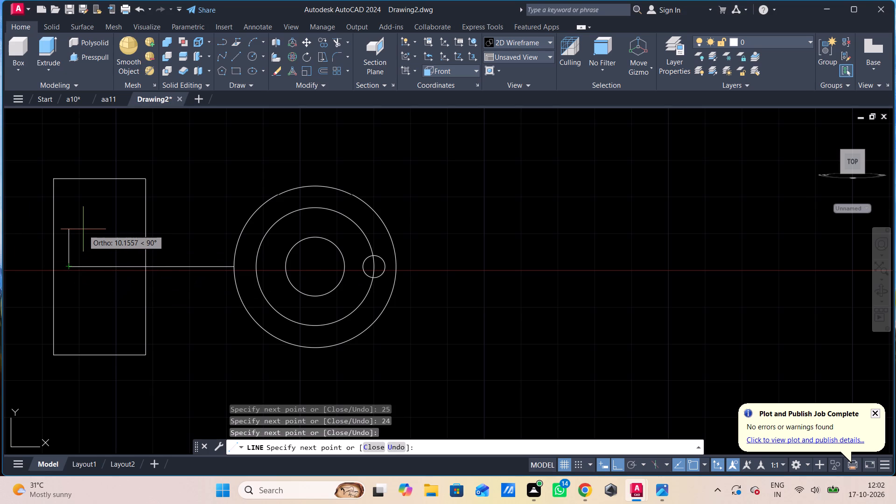
{"action": "key", "text": "l"}
{"action": "key", "text": "Return"}
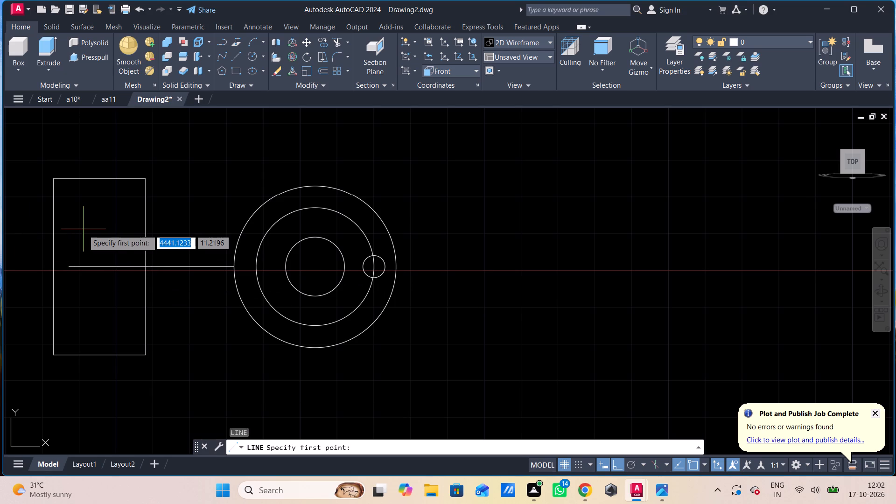
{"action": "left_click", "coordinate": [99, 181]}
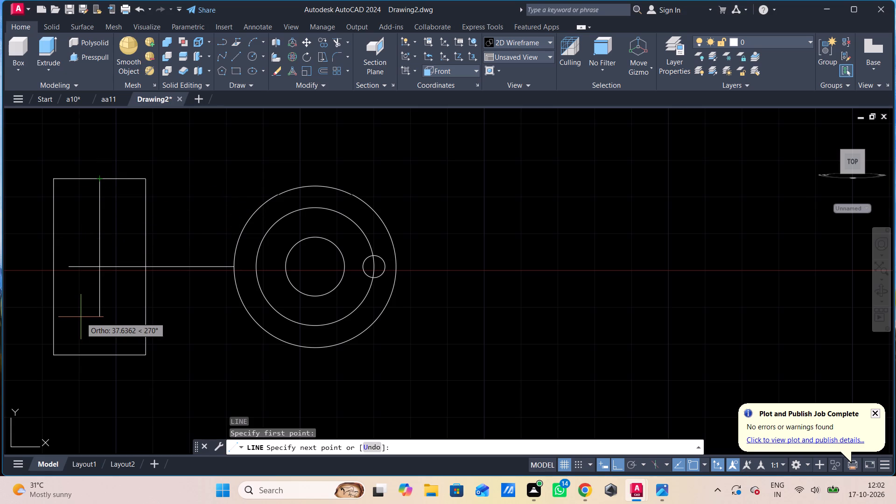
{"action": "left_click", "coordinate": [81, 317]}
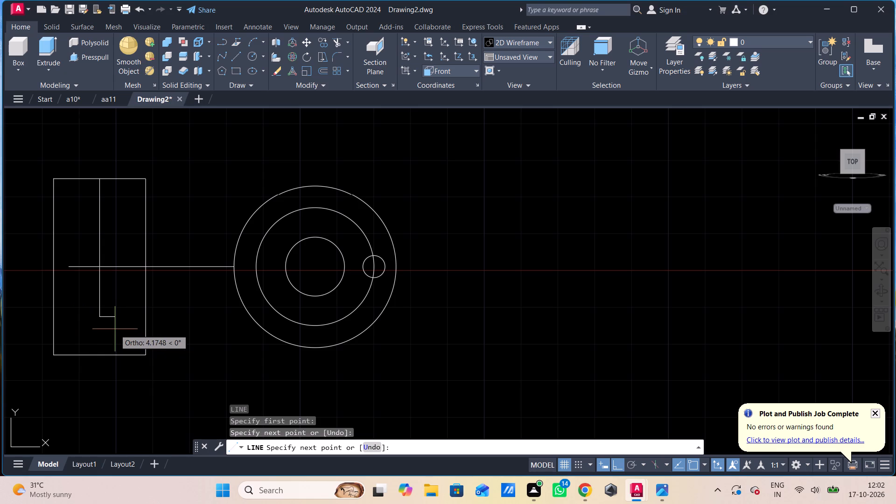
{"action": "key", "text": "Escape"}
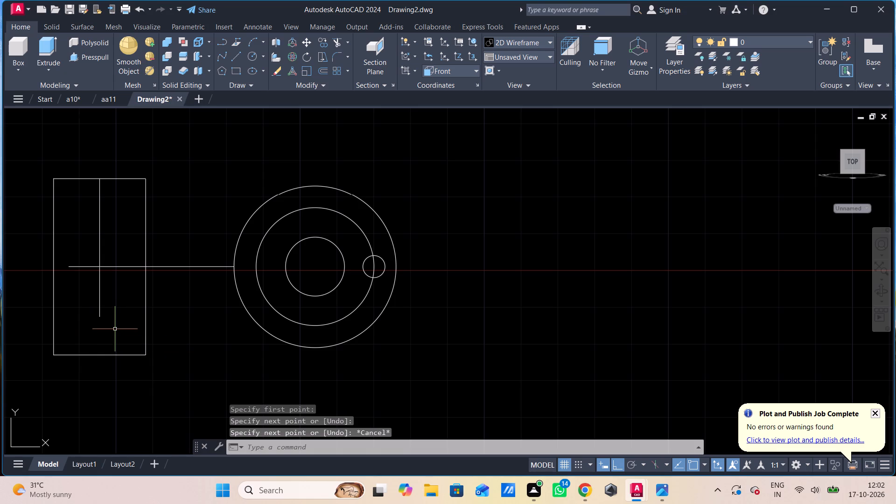
Start an inner rectangle from the guide lines' intersection with segments 4 left, 14.5 up and 8 right.
{"action": "key", "text": "l"}
{"action": "key", "text": "Return"}
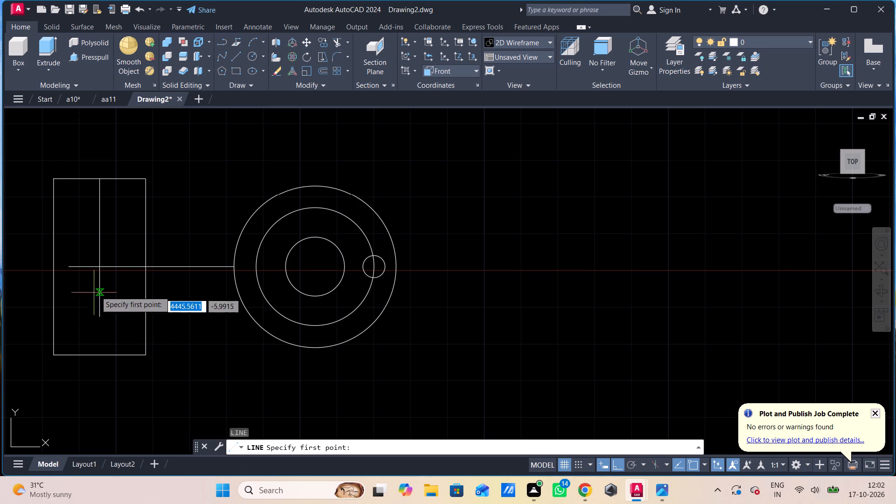
{"action": "left_click", "coordinate": [98, 265]}
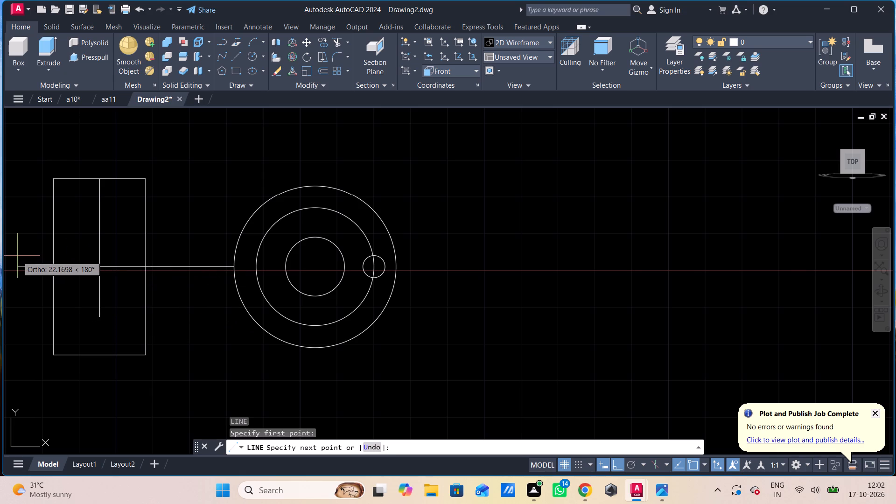
{"action": "key", "text": "4"}
{"action": "key", "text": "Return"}
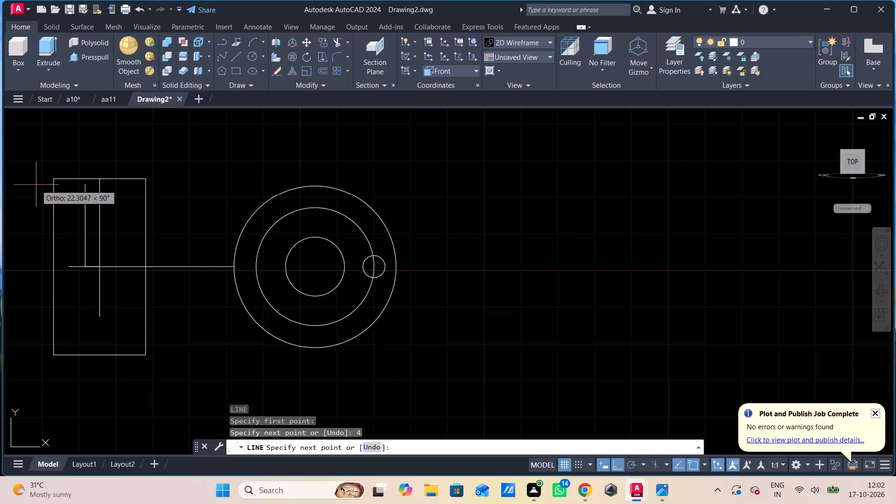
{"action": "type", "text": "14"}
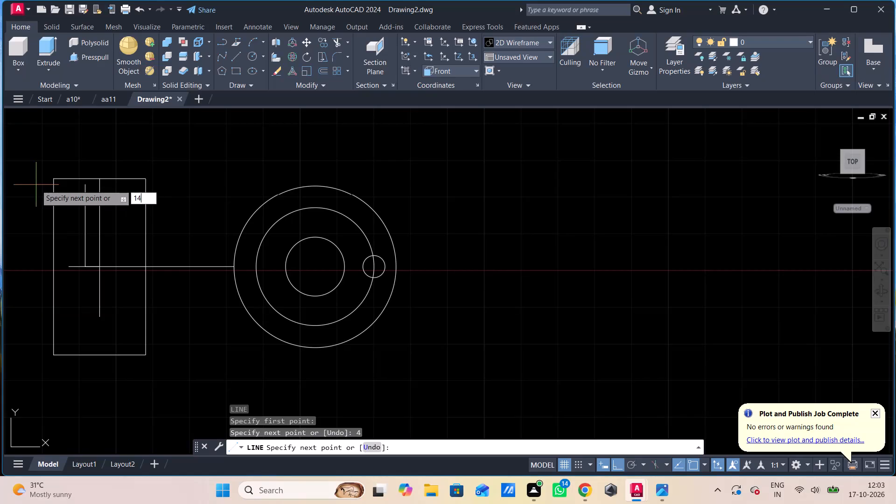
{"action": "type", "text": ".5"}
{"action": "key", "text": "Return"}
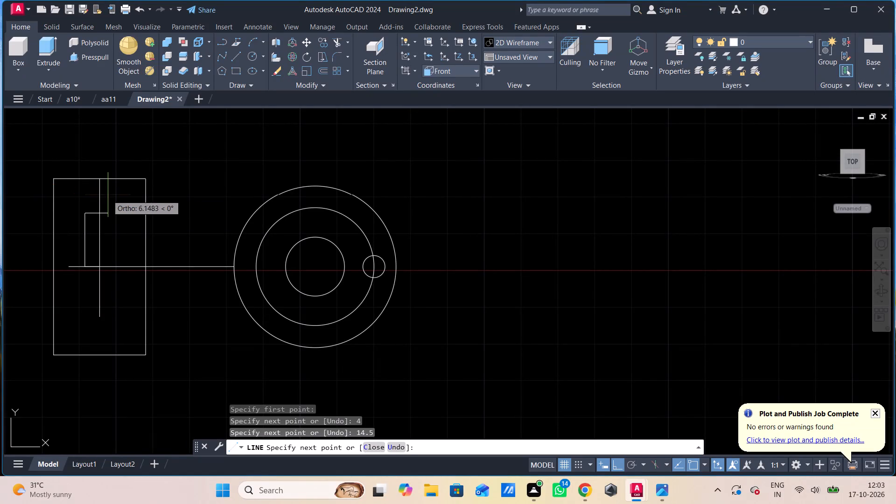
{"action": "key", "text": "8"}
{"action": "key", "text": "Return"}
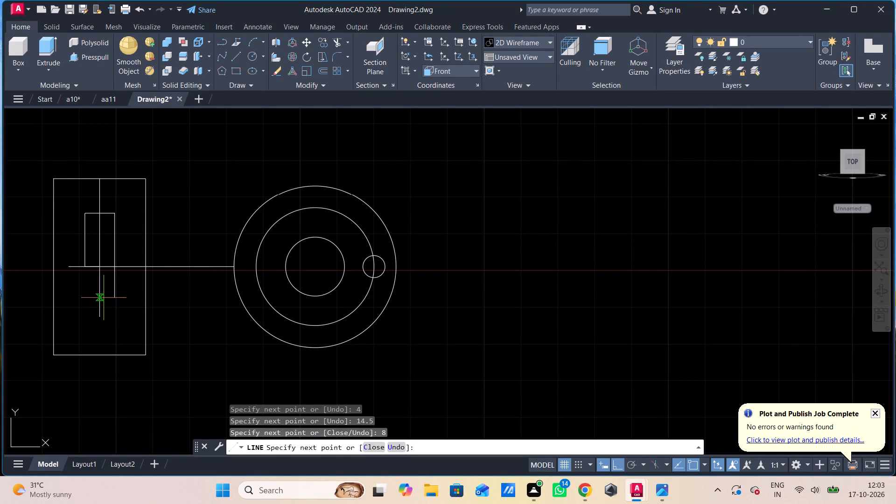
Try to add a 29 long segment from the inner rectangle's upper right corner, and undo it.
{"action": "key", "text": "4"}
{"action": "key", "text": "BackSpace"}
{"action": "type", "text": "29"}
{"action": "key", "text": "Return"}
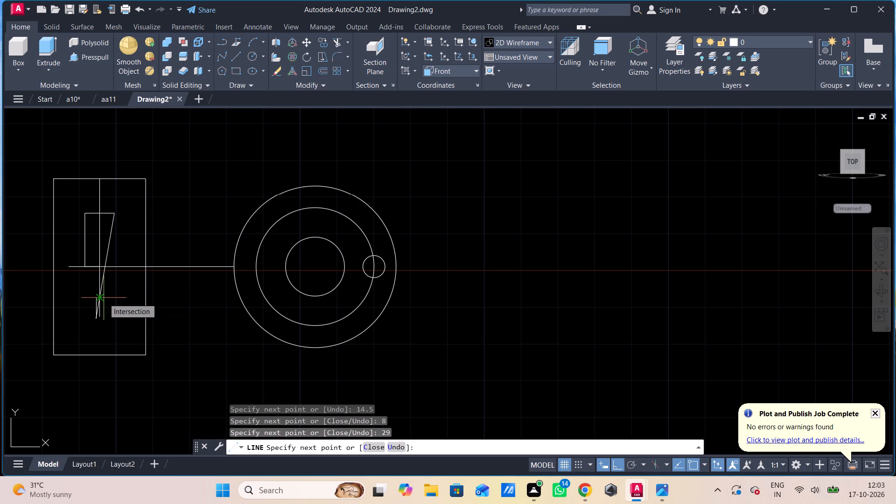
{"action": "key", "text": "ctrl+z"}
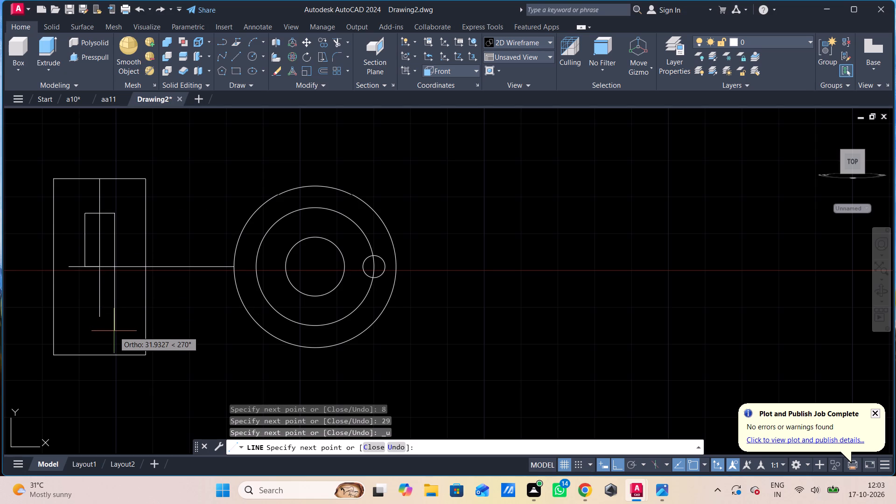
Complete the inner rectangle with segments 29 down and 8 left, closing up to the end of the 4 long segment.
{"action": "type", "text": "29"}
{"action": "key", "text": "Return"}
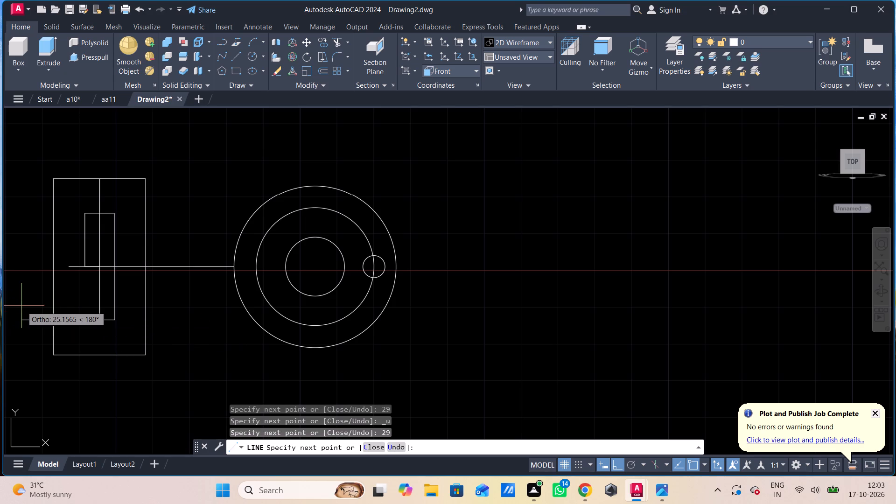
{"action": "key", "text": "8"}
{"action": "key", "text": "Return"}
{"action": "left_click", "coordinate": [87, 264]}
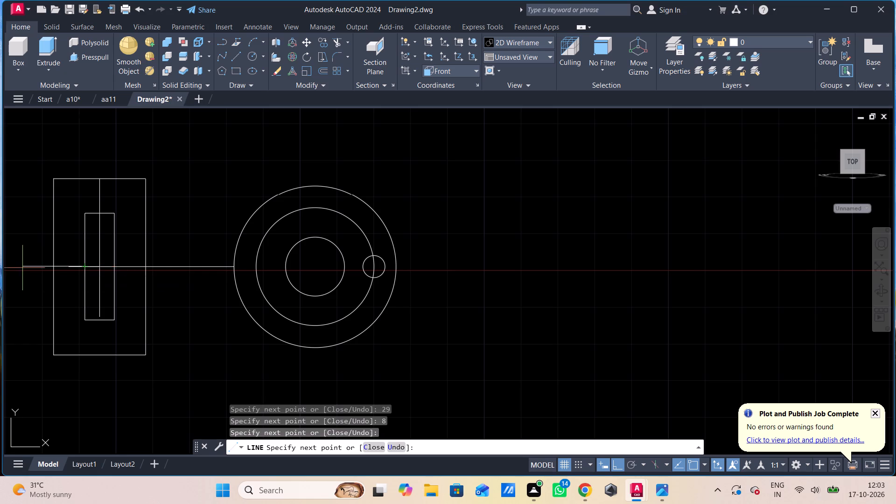
{"action": "key", "text": "Escape"}
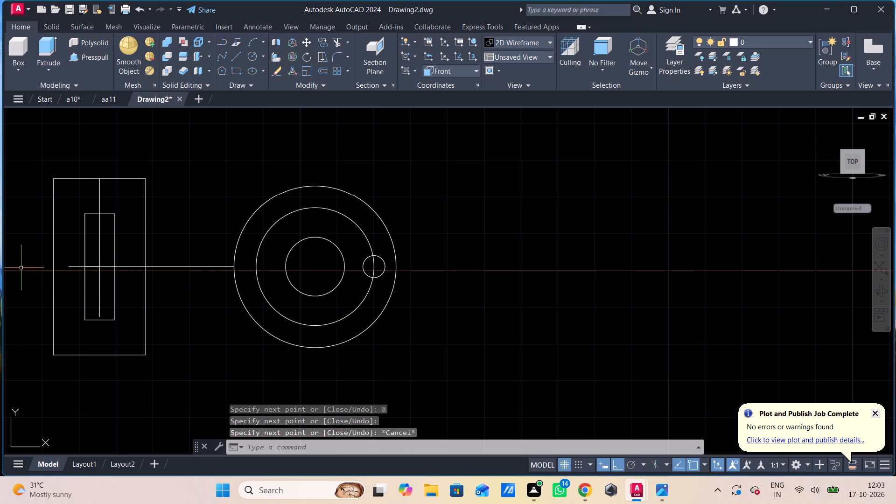
Erase the two crossing guide lines and the leftover 4 long segment inside the inner rectangle.
{"action": "left_click", "coordinate": [104, 267]}
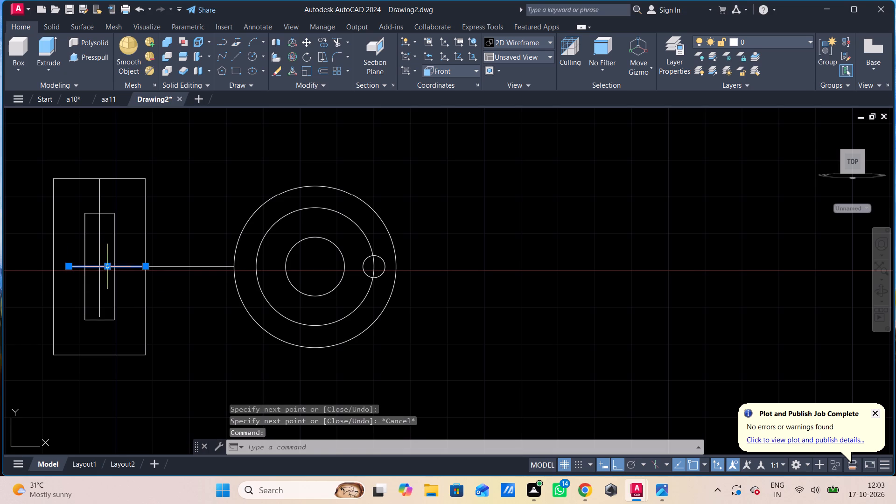
{"action": "left_click", "coordinate": [101, 242]}
{"action": "left_click", "coordinate": [96, 247]}
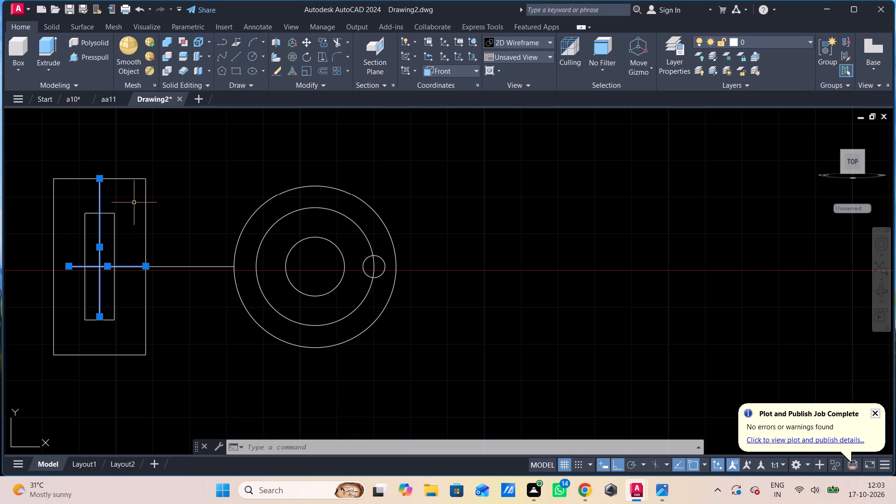
{"action": "key", "text": "Delete"}
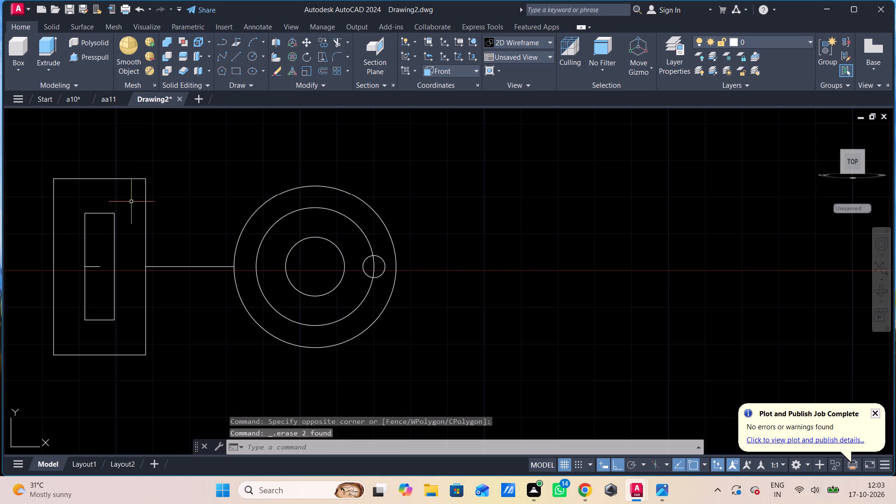
{"action": "left_click", "coordinate": [90, 268]}
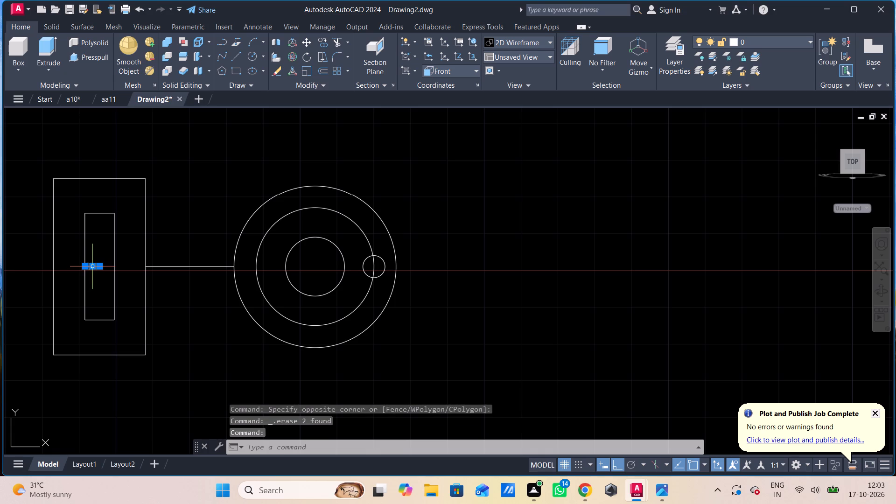
{"action": "key", "text": "Delete"}
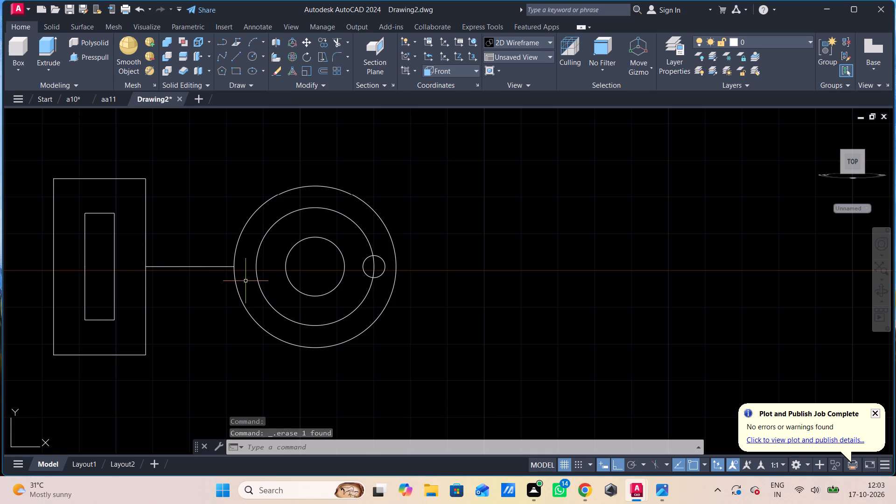
Draw the arm outline from the outer rectangle's right midpoint: 5 up, across to the outer circle, 10 down, and back past the rectangle's side.
{"action": "key", "text": "l"}
{"action": "key", "text": "Return"}
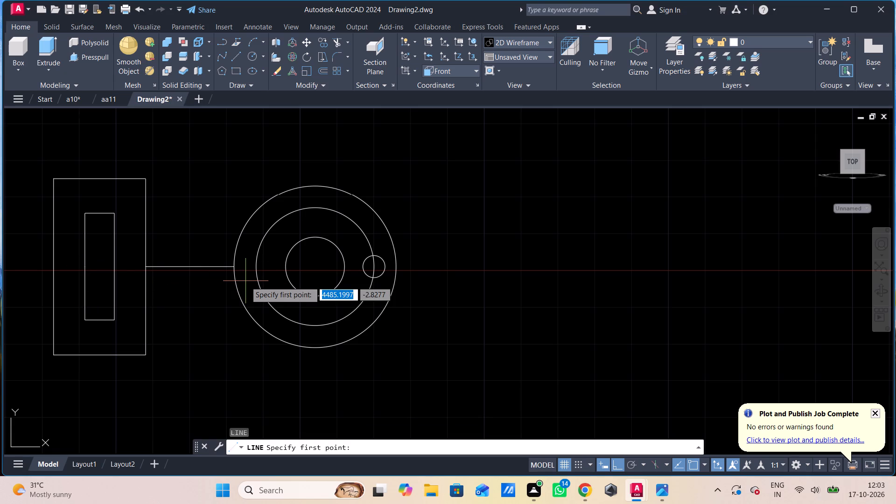
{"action": "left_click", "coordinate": [143, 268]}
{"action": "key", "text": "5"}
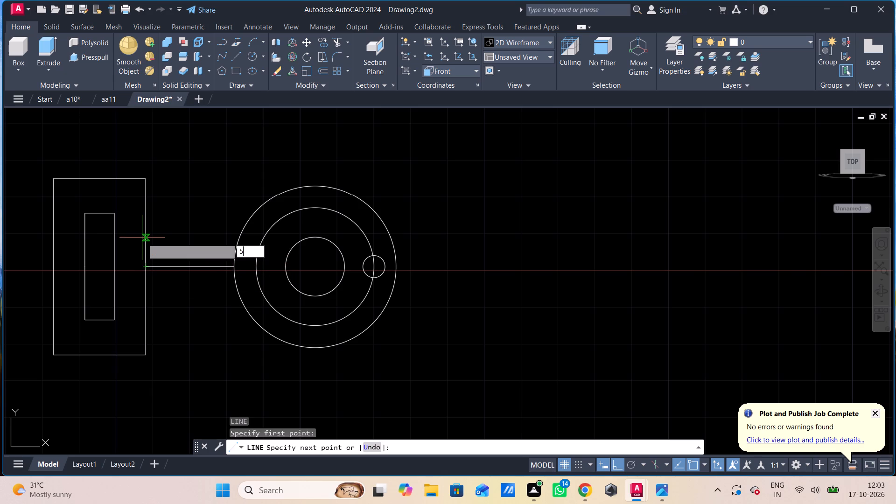
{"action": "key", "text": "Return"}
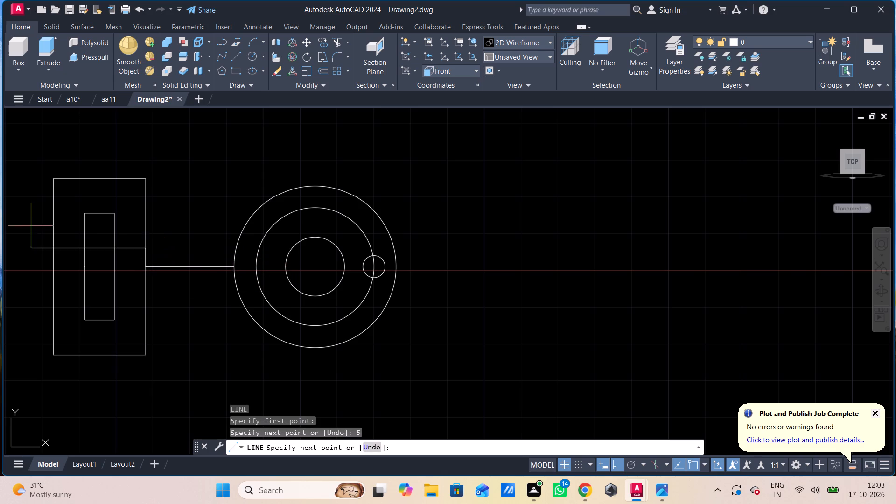
{"action": "left_click", "coordinate": [243, 249]}
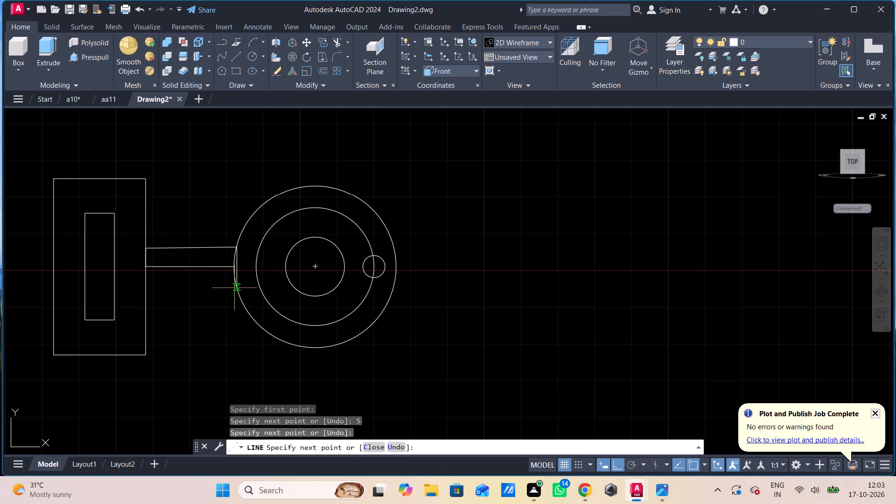
{"action": "type", "text": "10"}
{"action": "key", "text": "Return"}
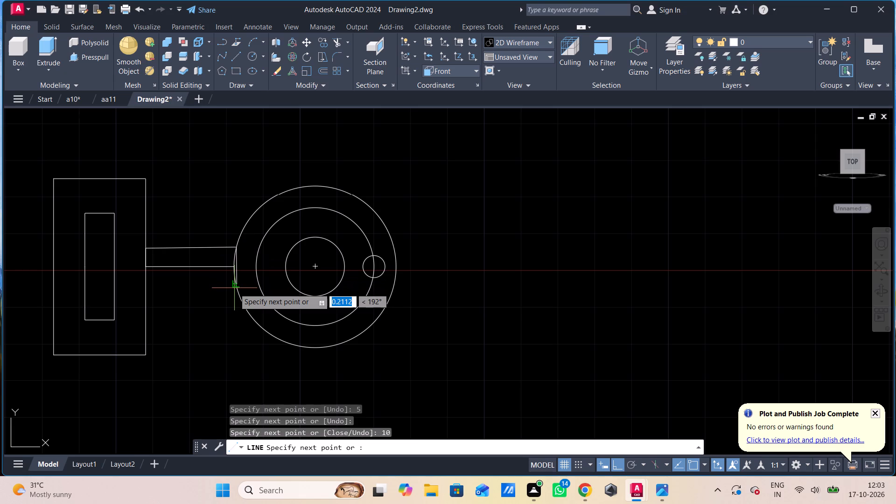
{"action": "left_click", "coordinate": [138, 283]}
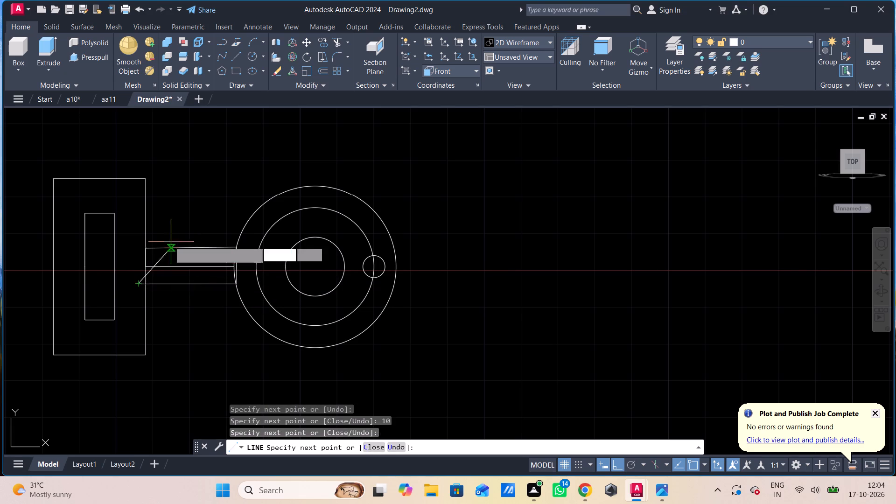
{"action": "key", "text": "Escape"}
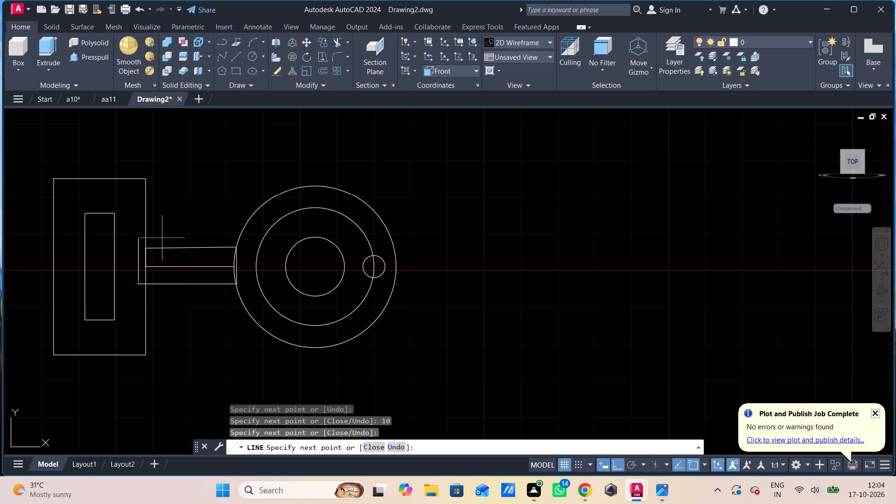
Trim away the outer circle's arc between the arm edges, the arm's closing vertical line and its centre line.
{"action": "type", "text": "tr"}
{"action": "key", "text": "space"}
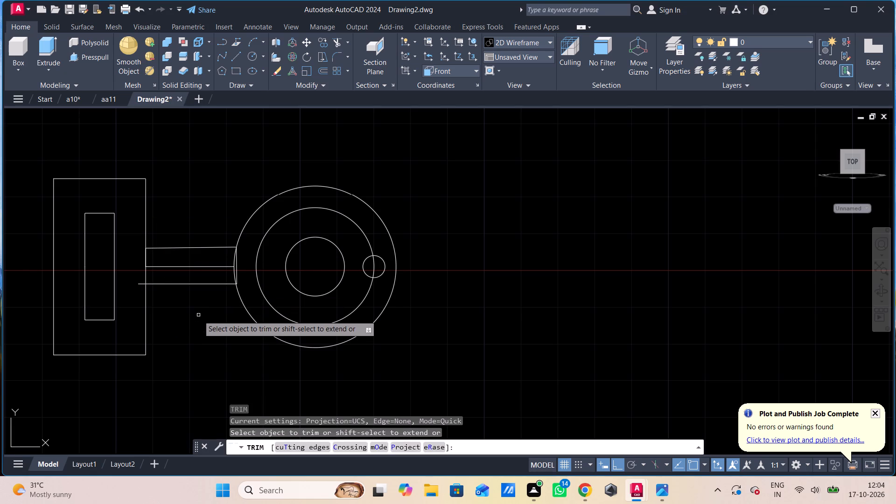
{"action": "left_click", "coordinate": [234, 263]}
{"action": "left_click", "coordinate": [234, 273]}
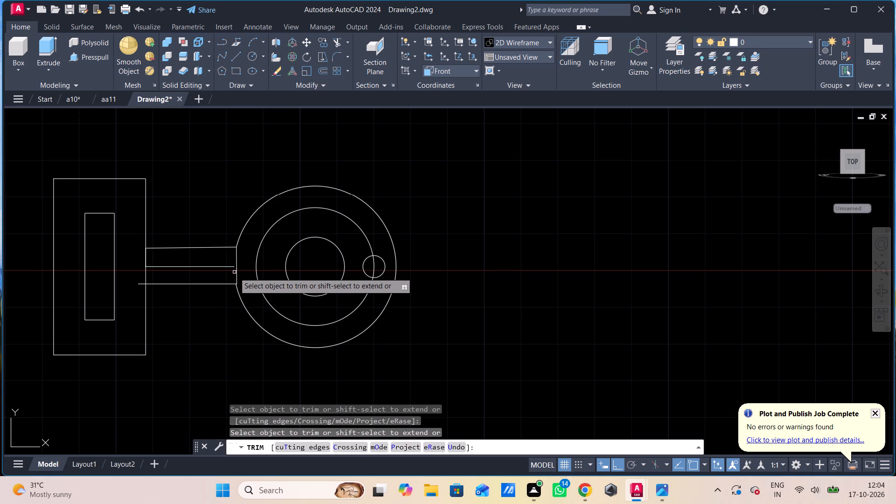
{"action": "left_click", "coordinate": [236, 265]}
{"action": "left_click", "coordinate": [228, 266]}
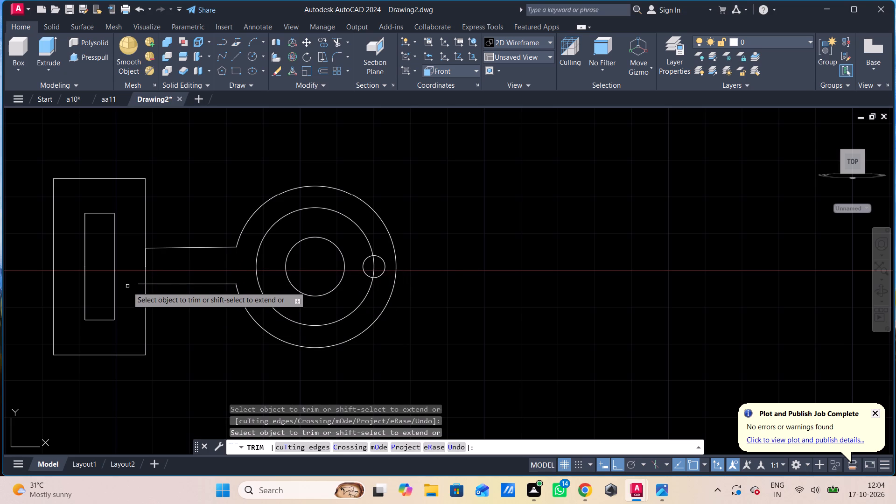
{"action": "key", "text": "Escape"}
Clean up the arm's rectangle end by erasing the 5 long vertical segment and trimming the lower edge's overhang.
{"action": "left_click", "coordinate": [146, 261]}
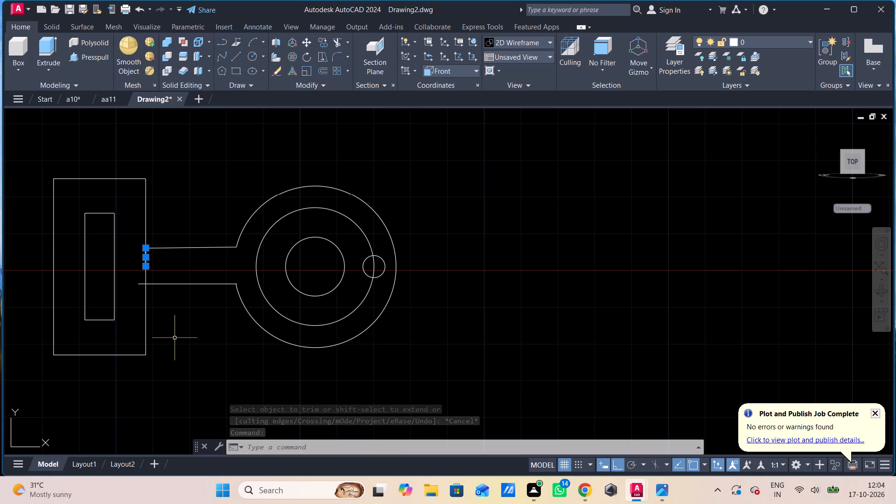
{"action": "key", "text": "Delete"}
{"action": "type", "text": "tr"}
{"action": "key", "text": "space"}
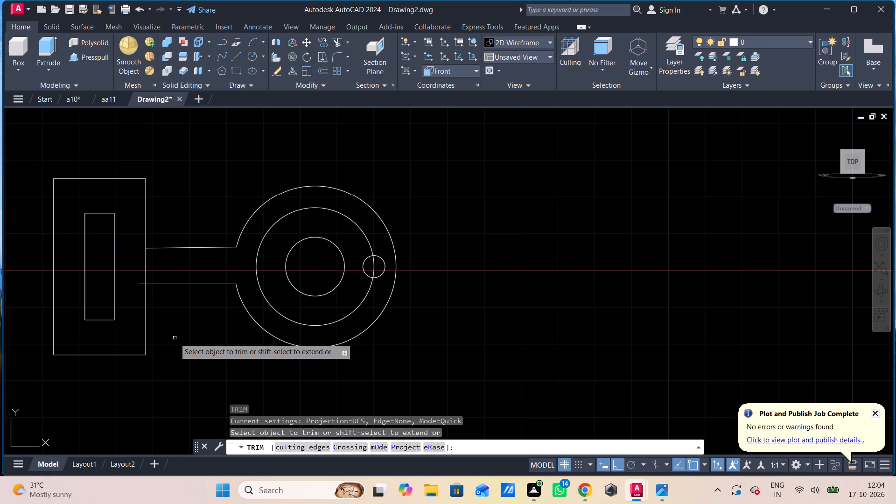
{"action": "left_click", "coordinate": [141, 285]}
{"action": "key", "text": "Escape"}
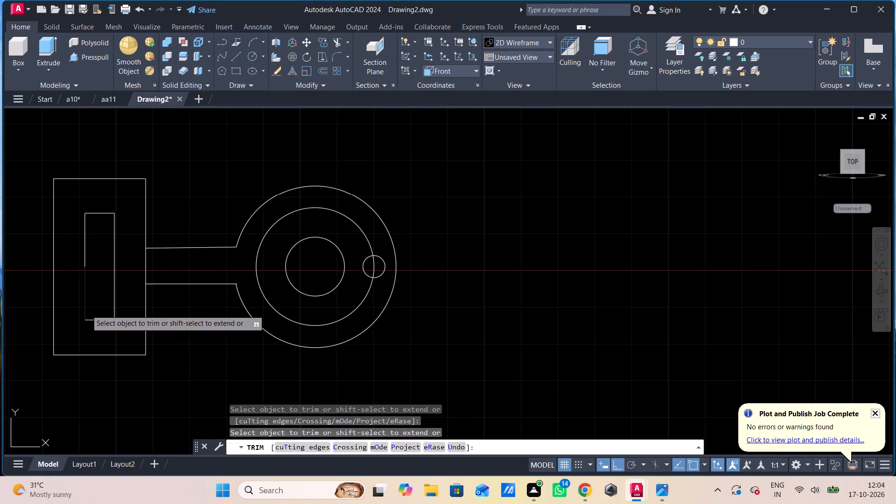
Fillet both arm edges into the outer circle with radius 4.
{"action": "type", "text": "f"}
{"action": "key", "text": "space"}
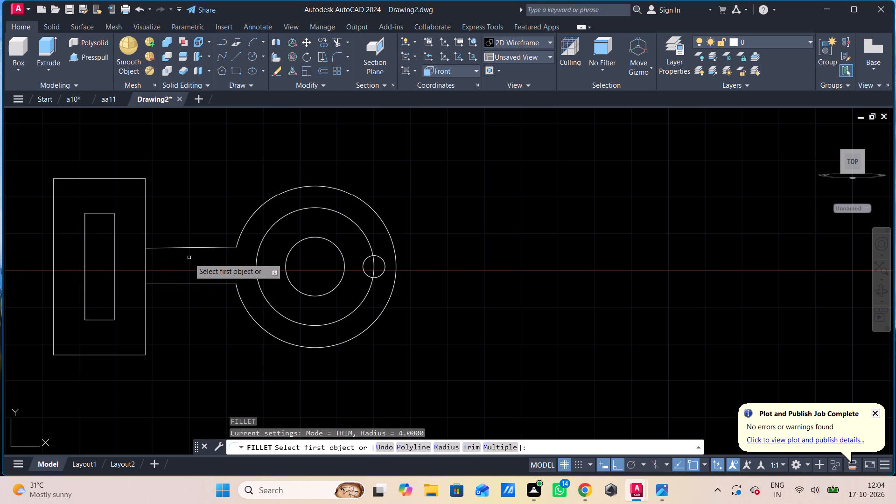
{"action": "type", "text": "r"}
{"action": "key", "text": "space"}
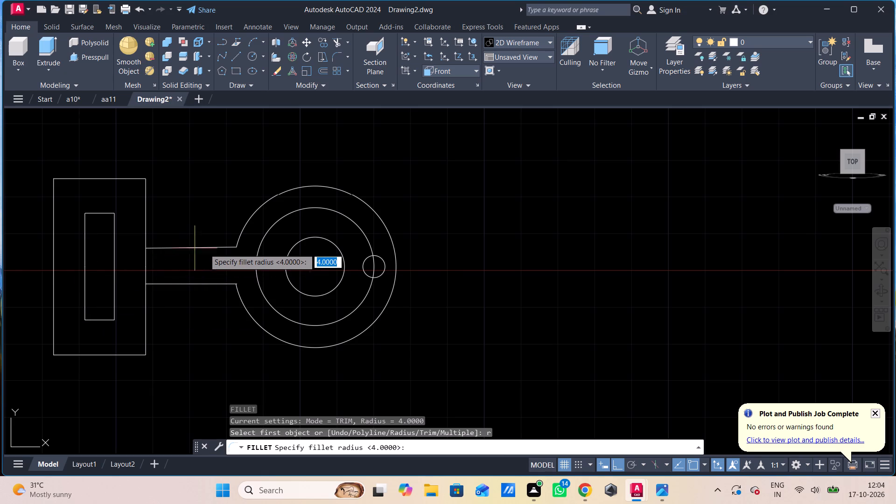
{"action": "key", "text": "Return"}
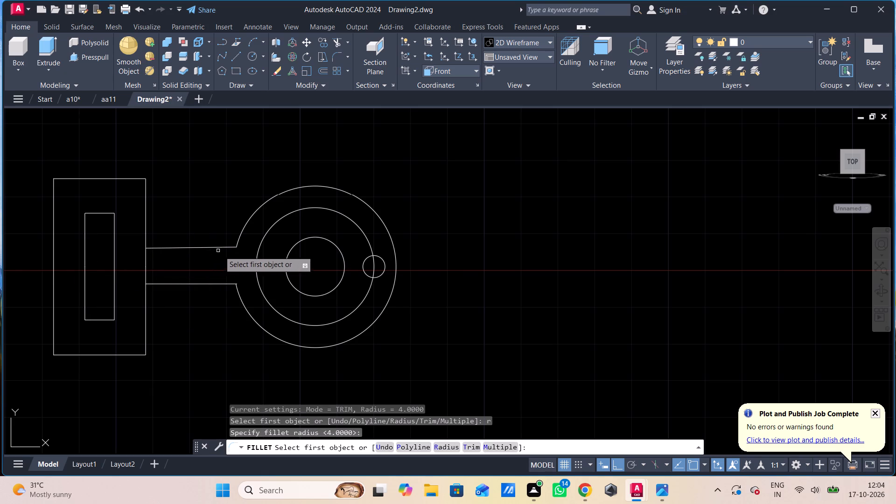
{"action": "left_click", "coordinate": [223, 248]}
{"action": "left_click", "coordinate": [240, 233]}
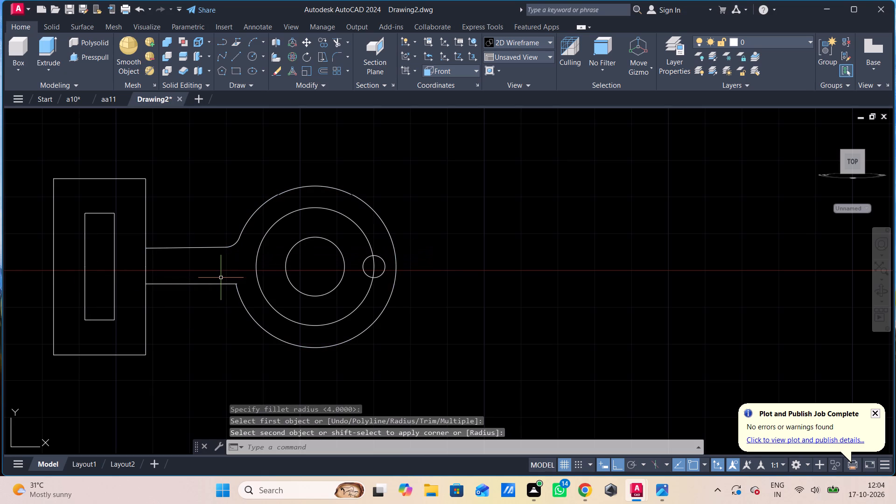
{"action": "key", "text": "space"}
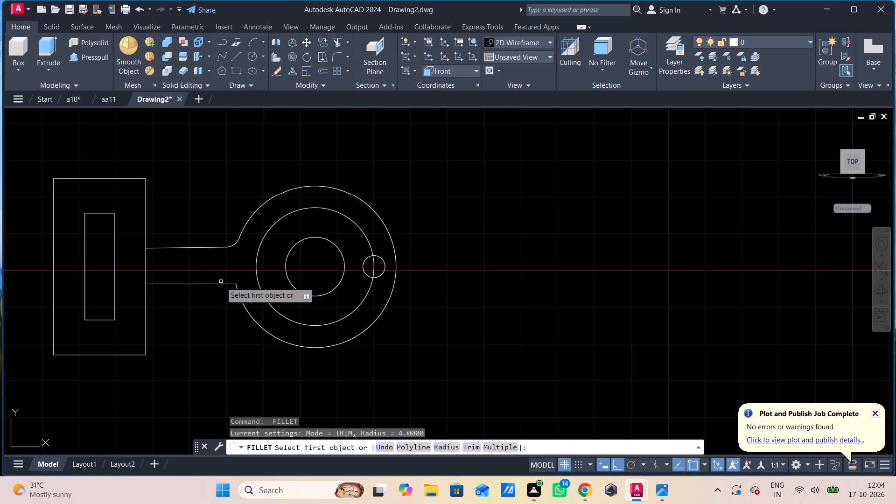
{"action": "left_click", "coordinate": [221, 284]}
{"action": "left_click", "coordinate": [238, 297]}
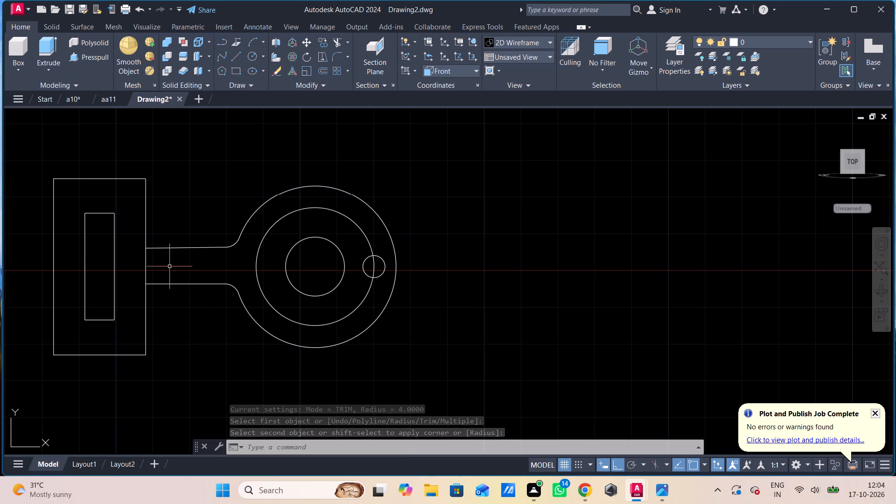
Fillet the upper and lower arm edges into the outer rectangle's right side with radius 4.
{"action": "key", "text": "space"}
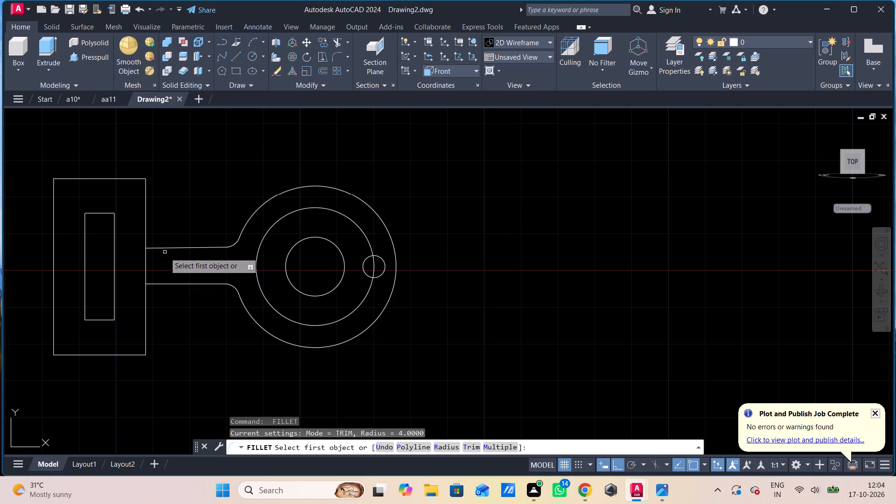
{"action": "left_click", "coordinate": [163, 249]}
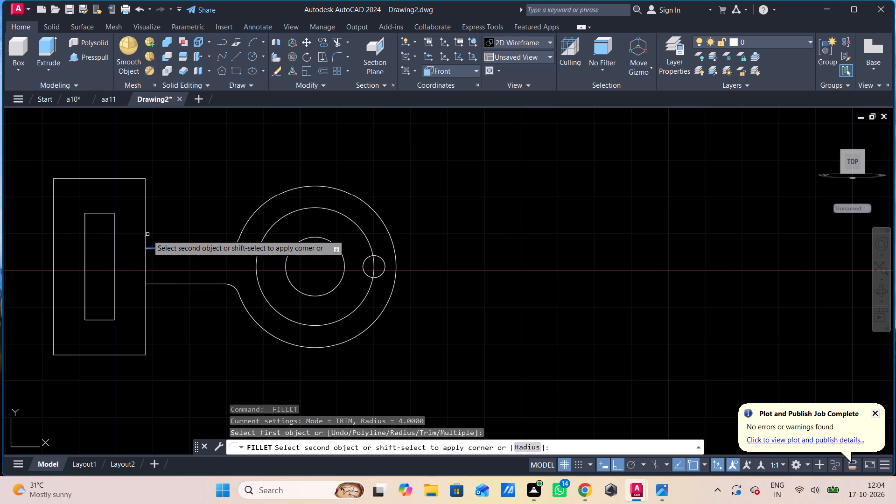
{"action": "left_click", "coordinate": [147, 231]}
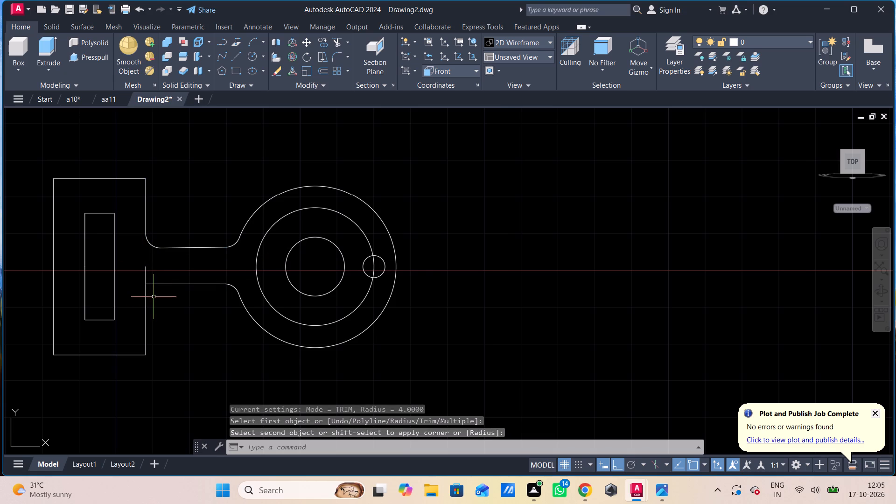
{"action": "key", "text": "space"}
{"action": "left_click", "coordinate": [154, 285]}
{"action": "left_click", "coordinate": [142, 293]}
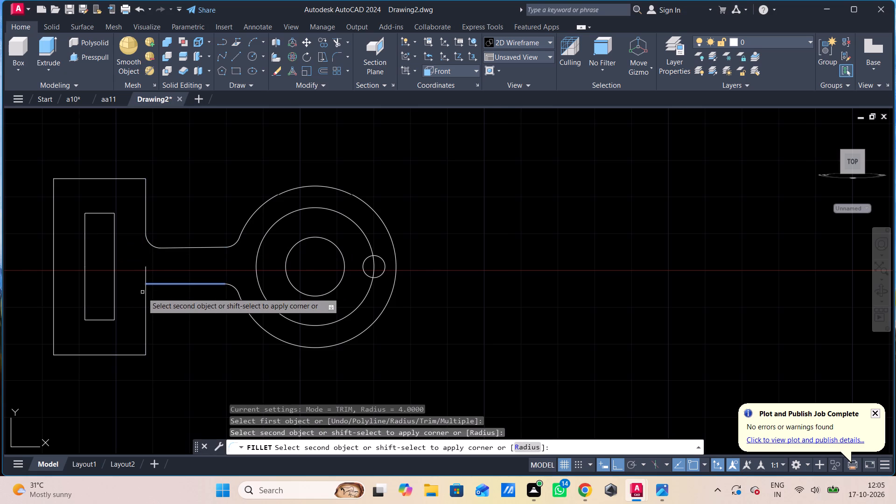
{"action": "left_click", "coordinate": [145, 299]}
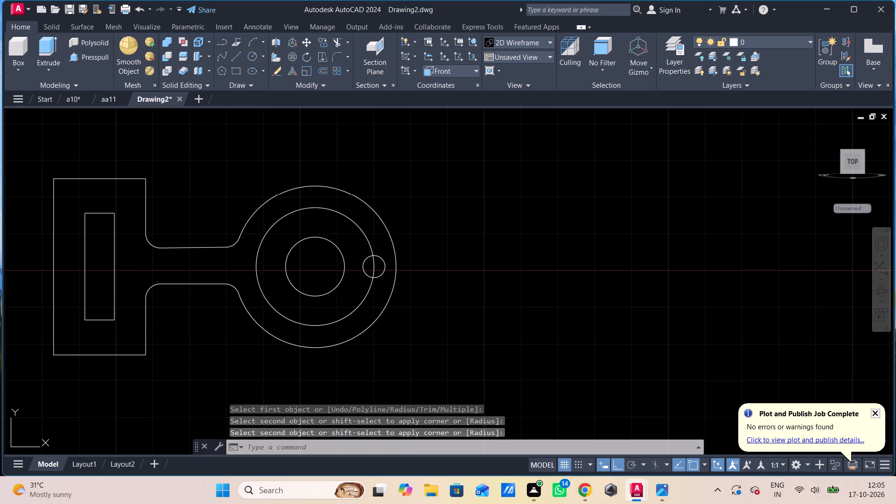
{"action": "key", "text": "Escape"}
Fillet the outer rectangle's lower left corner with radius 4.
{"action": "scroll", "coordinate": [197, 319], "scroll_direction": "down", "scroll_amount": 1}
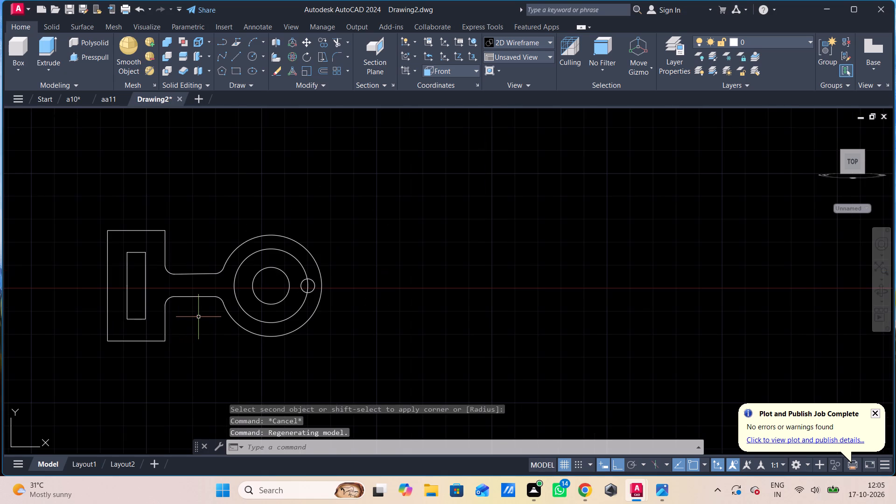
{"action": "middle_click_drag", "start_coordinate": [242, 315], "coordinate": [343, 311]}
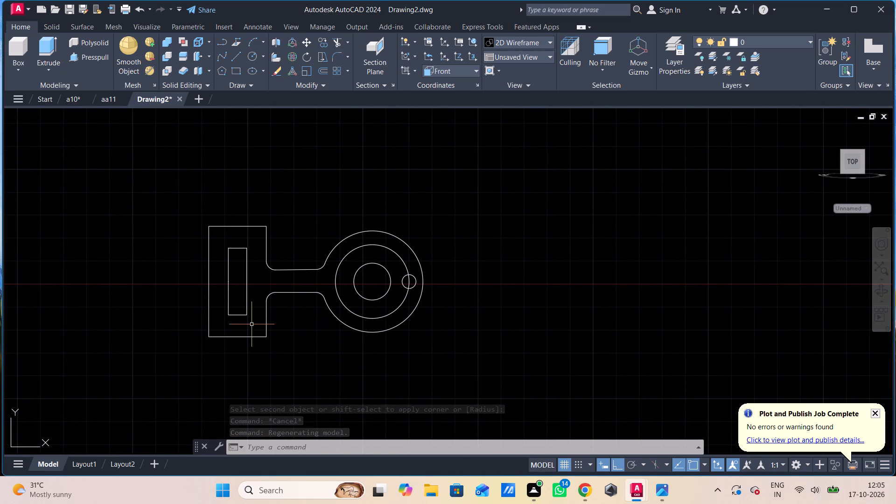
{"action": "key", "text": "space"}
{"action": "left_click", "coordinate": [225, 336]}
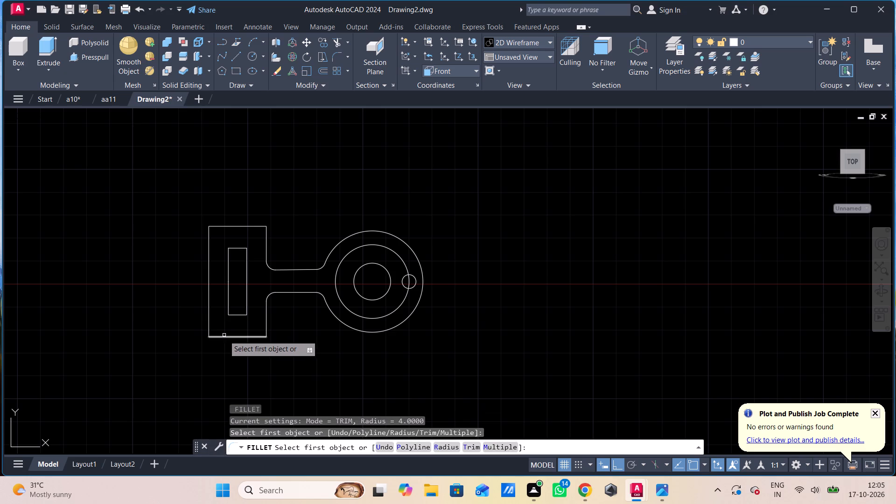
{"action": "left_click", "coordinate": [219, 337]}
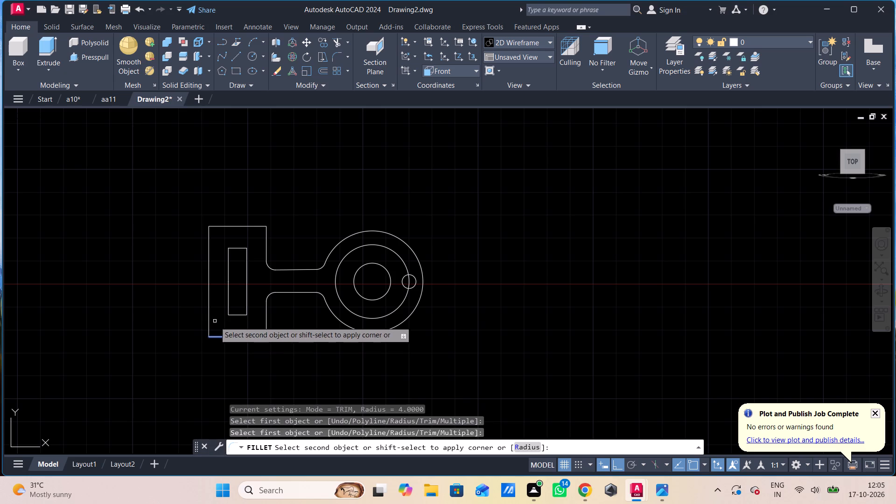
{"action": "left_click", "coordinate": [208, 326]}
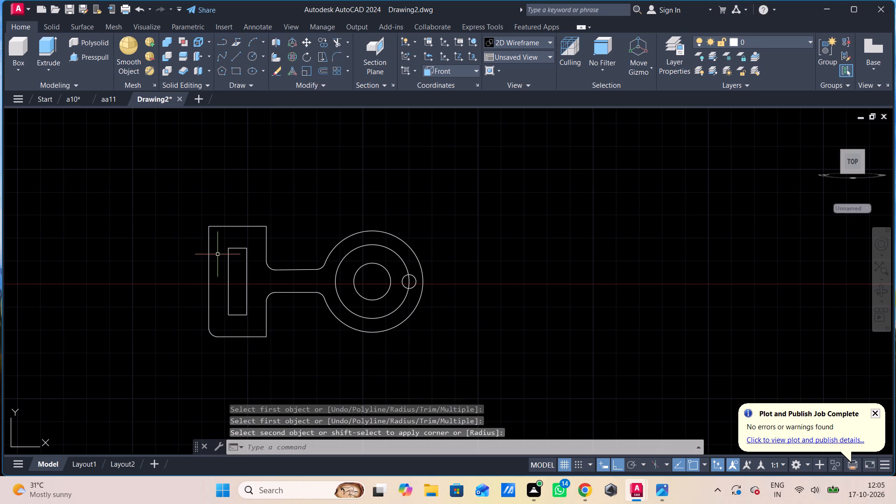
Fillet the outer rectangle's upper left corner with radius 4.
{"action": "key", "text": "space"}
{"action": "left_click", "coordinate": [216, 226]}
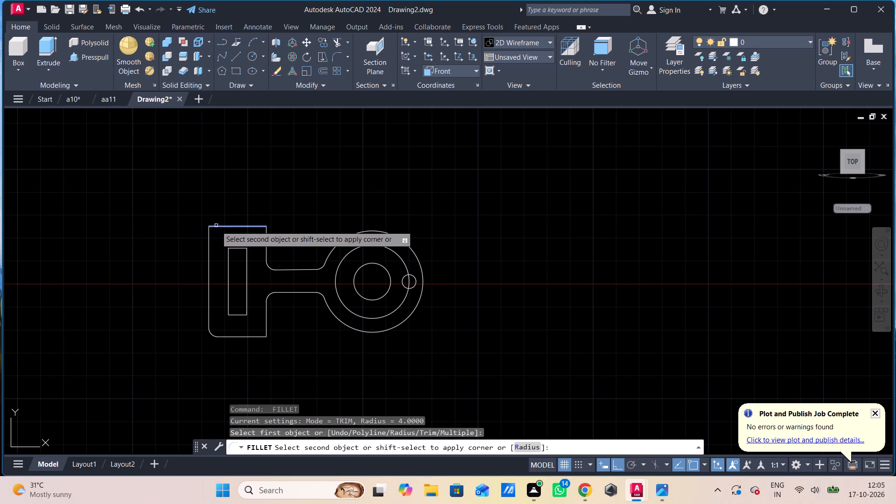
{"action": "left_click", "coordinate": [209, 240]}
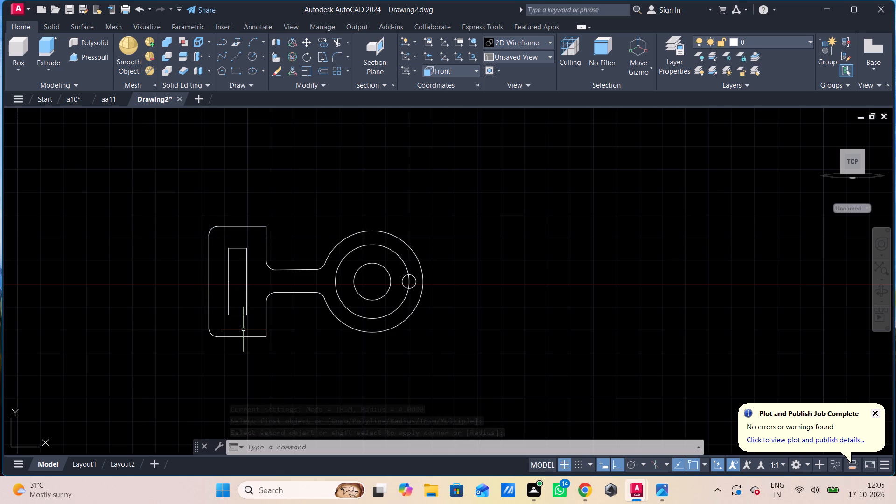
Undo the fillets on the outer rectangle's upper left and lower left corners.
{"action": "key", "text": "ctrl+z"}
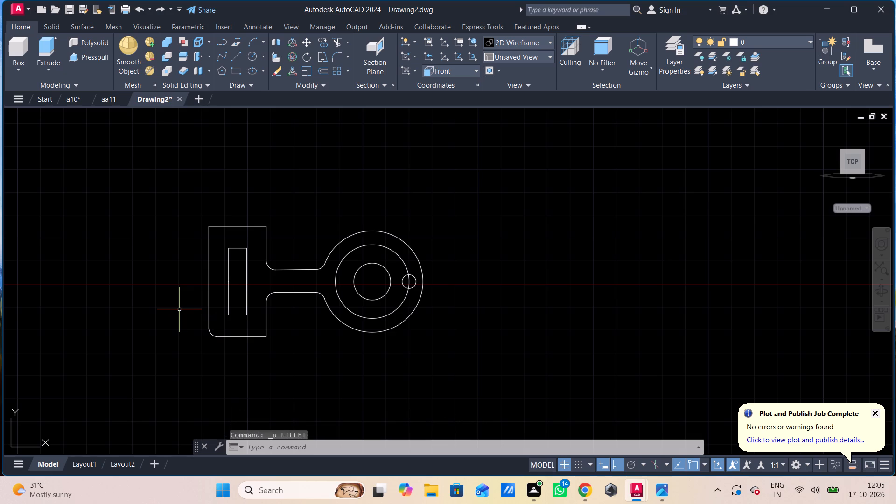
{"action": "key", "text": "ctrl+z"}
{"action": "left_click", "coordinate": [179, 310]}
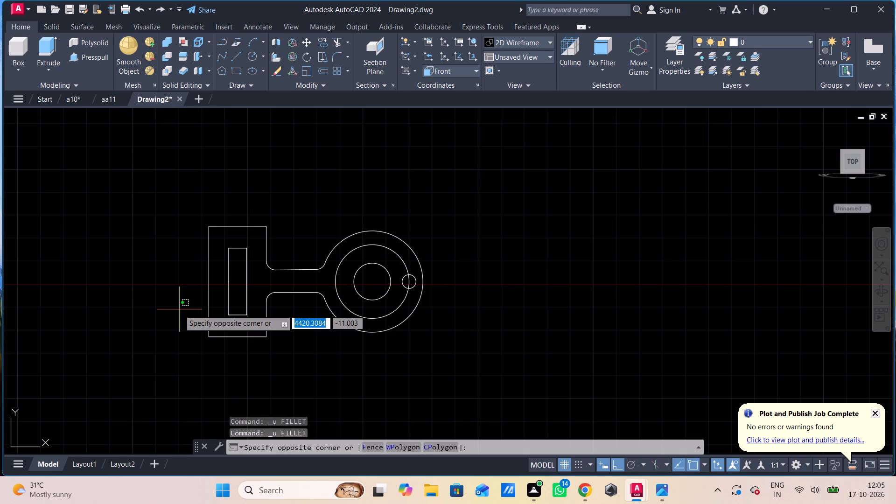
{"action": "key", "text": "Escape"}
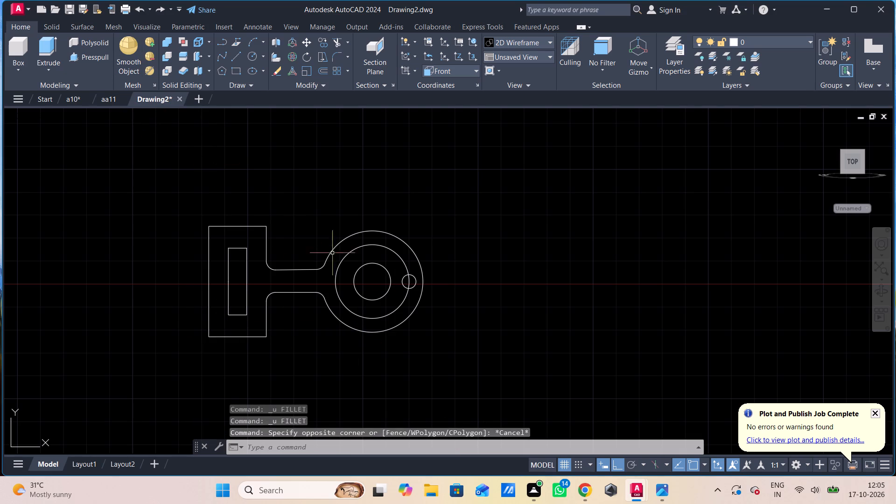
Trim away the piece of the middle concentric circle that lies inside the small radius 3 circle.
{"action": "middle_click_drag", "start_coordinate": [482, 290], "coordinate": [441, 294], "text": "shift"}
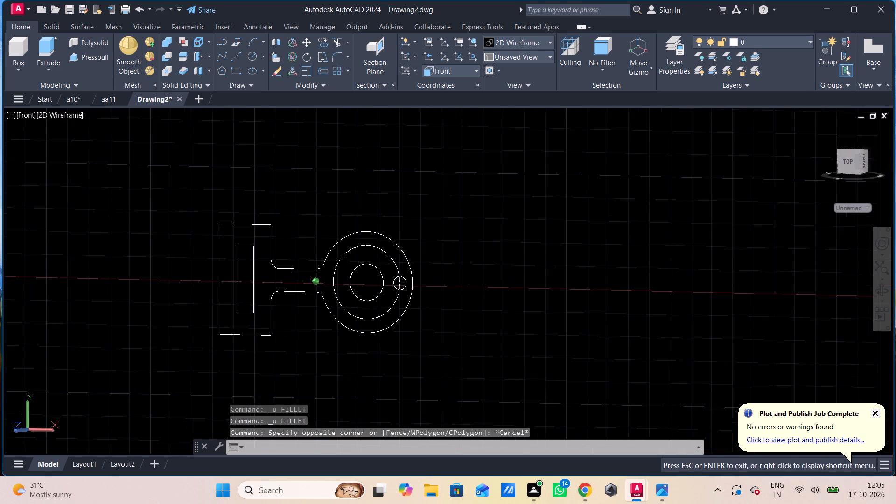
{"action": "middle_click_drag", "start_coordinate": [441, 294], "coordinate": [422, 294], "text": "shift"}
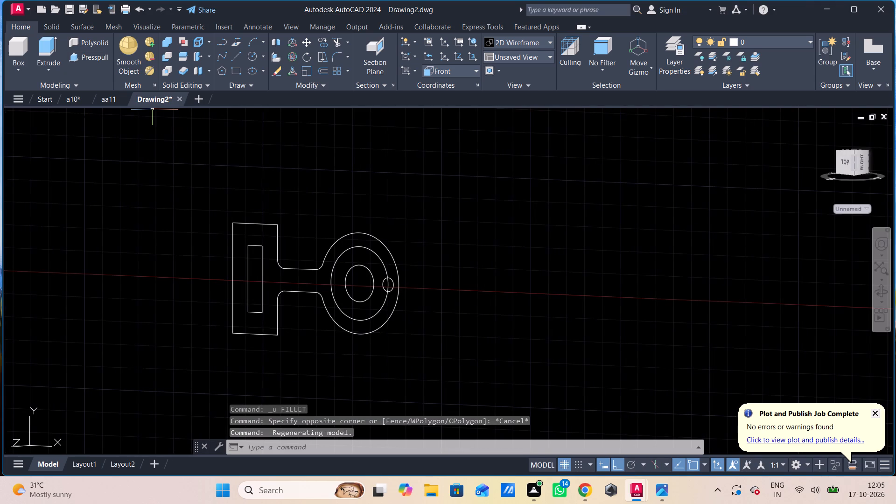
{"action": "left_click", "coordinate": [91, 56]}
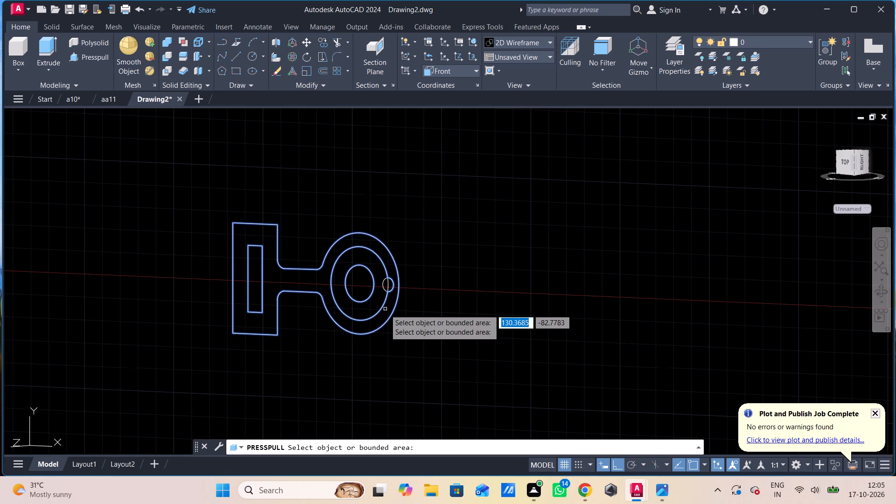
{"action": "key", "text": "Escape"}
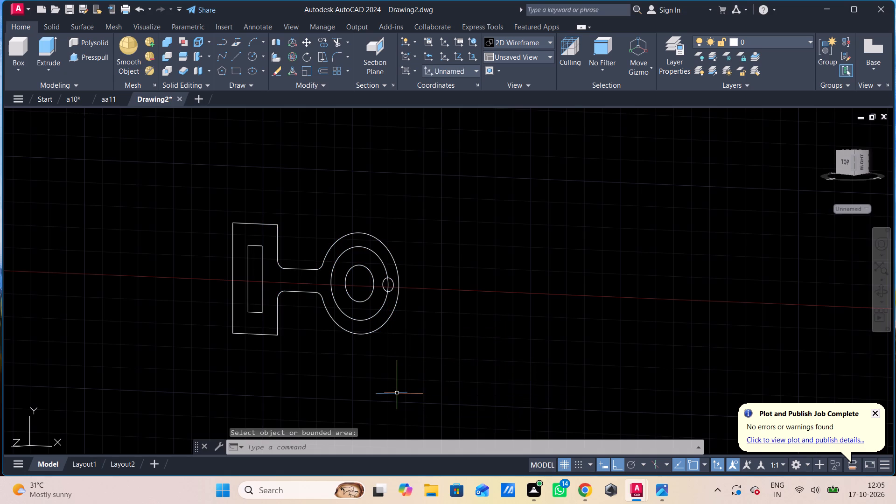
{"action": "type", "text": "tr"}
{"action": "key", "text": "space"}
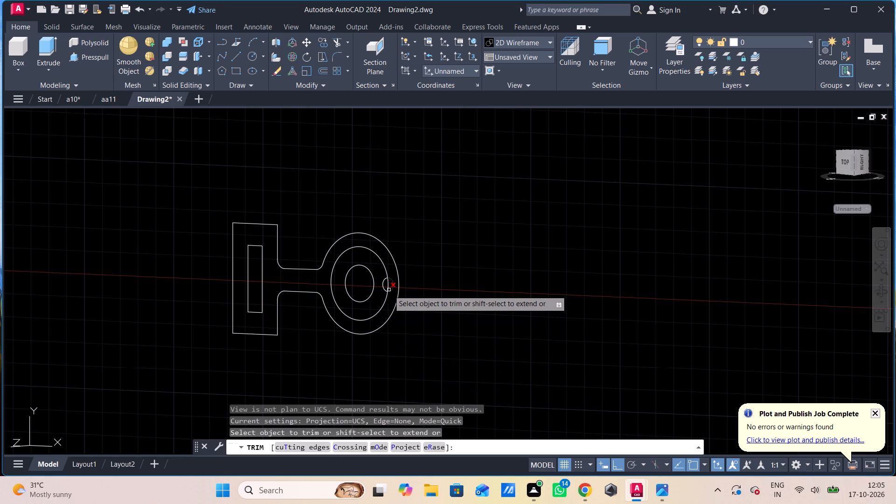
{"action": "left_click", "coordinate": [389, 287]}
{"action": "key", "text": "Escape"}
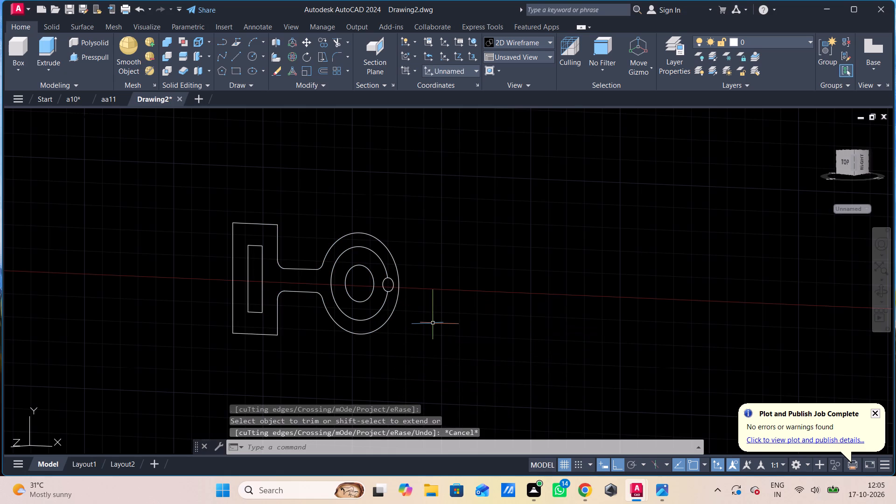
Presspull the area between the outer contour, the inner rectangle and the middle circle by -29.
{"action": "left_click", "coordinate": [96, 58]}
{"action": "left_click", "coordinate": [389, 312]}
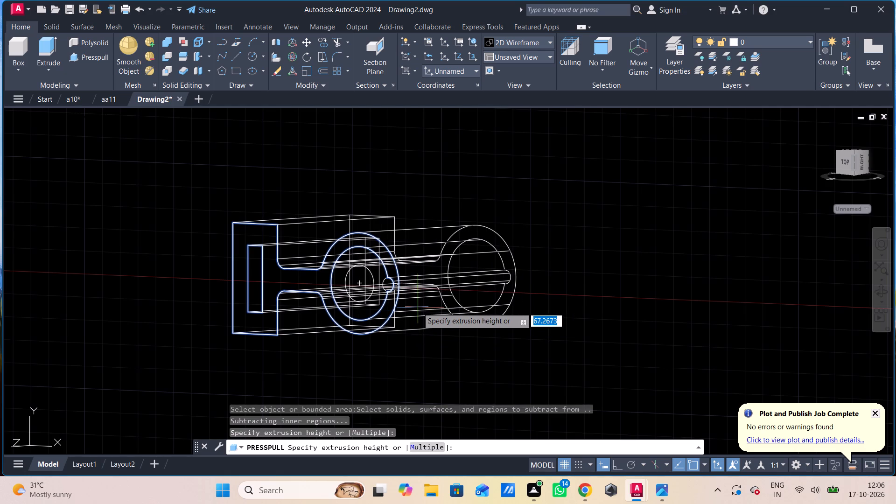
{"action": "type", "text": "-29"}
{"action": "key", "text": "Return"}
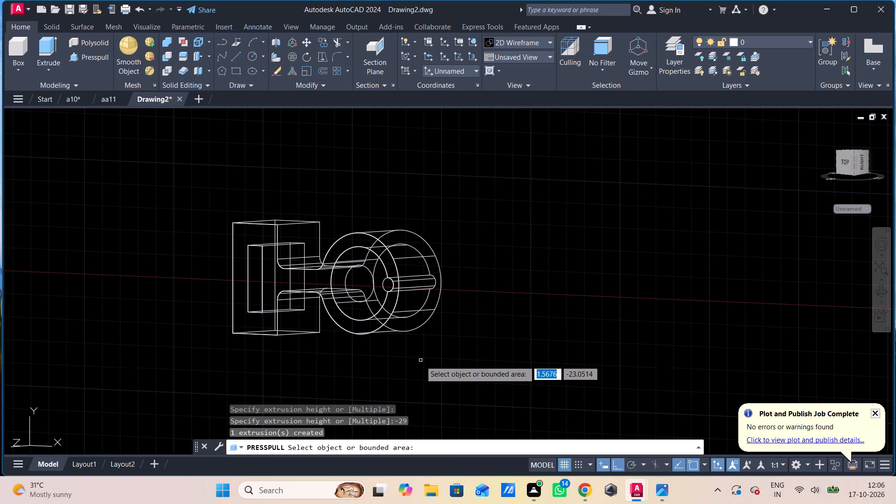
{"action": "key", "text": "Escape"}
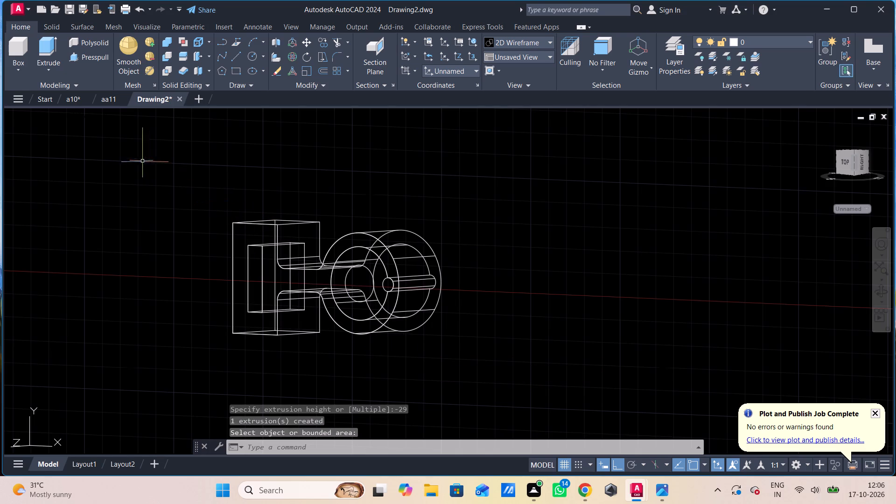
Set the visual style to Shades of Gray.
{"action": "left_click", "coordinate": [37, 116]}
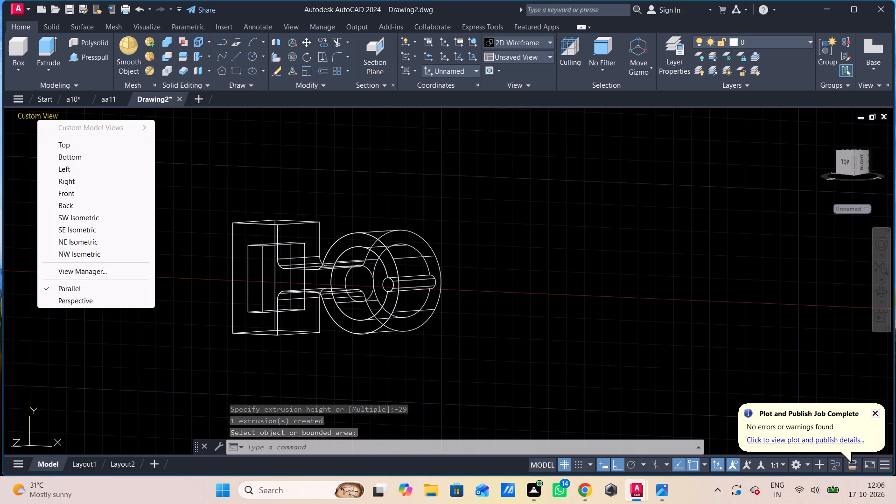
{"action": "left_click", "coordinate": [65, 118]}
{"action": "left_click", "coordinate": [98, 215]}
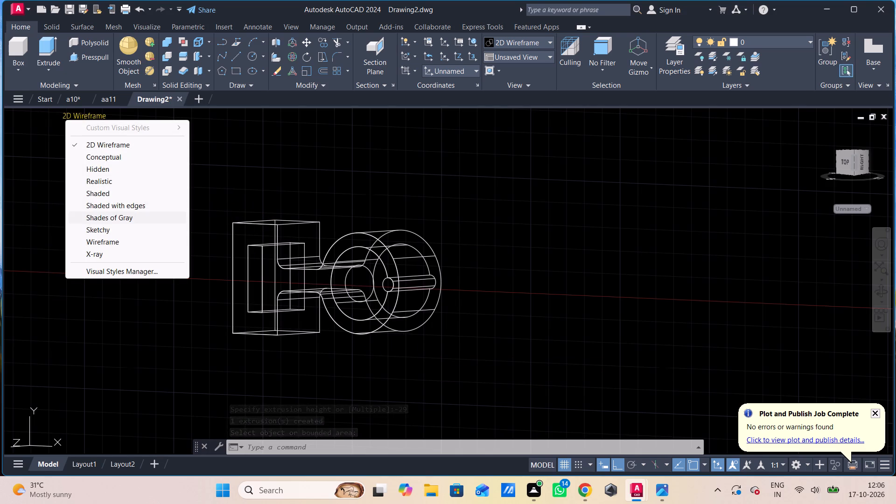
Examine the extruded solid from several angles, including the rectangular slot and the round opening.
{"action": "middle_click_drag", "start_coordinate": [186, 433], "coordinate": [256, 443], "text": "shift"}
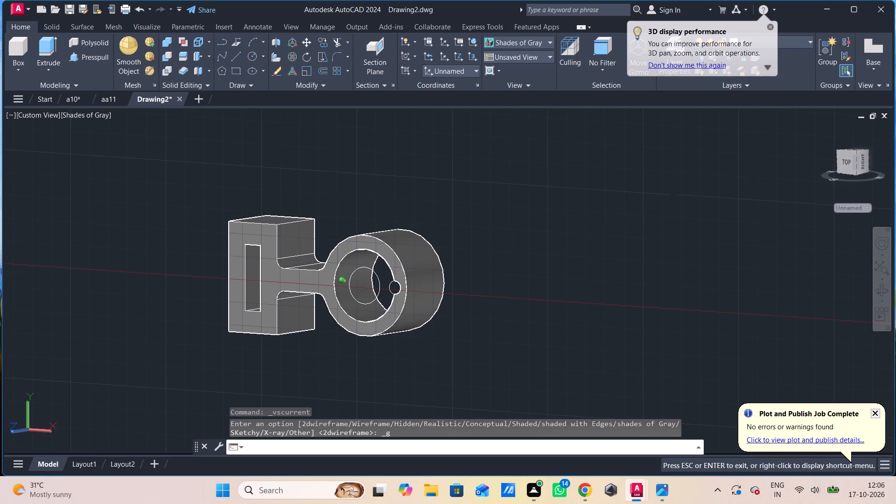
{"action": "middle_click_drag", "start_coordinate": [256, 443], "coordinate": [280, 441], "text": "shift"}
{"action": "middle_click_drag", "start_coordinate": [326, 399], "coordinate": [319, 399], "text": "shift"}
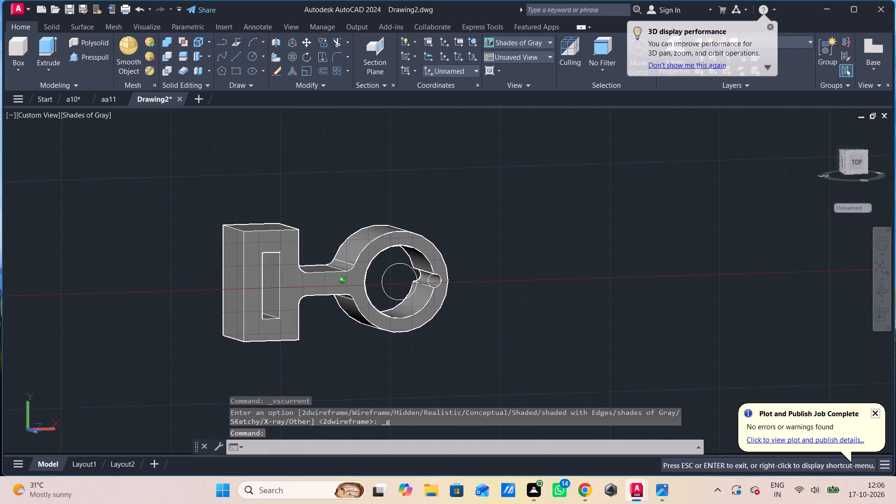
{"action": "middle_click_drag", "start_coordinate": [319, 399], "coordinate": [294, 397], "text": "shift"}
{"action": "middle_click_drag", "start_coordinate": [395, 387], "coordinate": [304, 390], "text": "shift"}
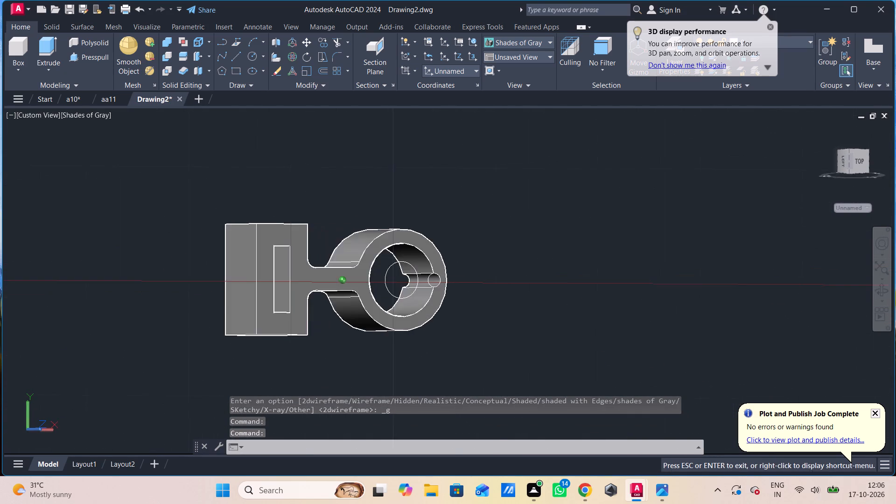
{"action": "middle_click_drag", "start_coordinate": [304, 390], "coordinate": [275, 385], "text": "shift"}
{"action": "middle_click", "coordinate": [239, 392], "text": "shift"}
{"action": "middle_click_drag", "start_coordinate": [488, 384], "coordinate": [443, 393], "text": "shift"}
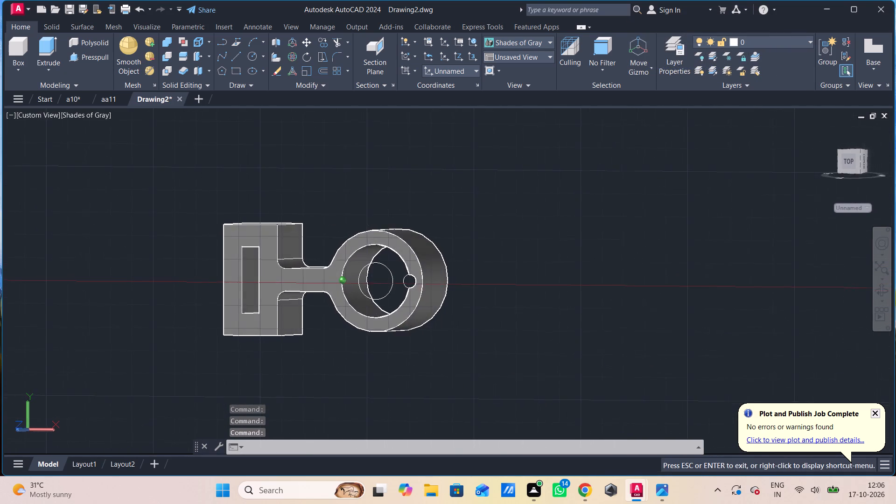
{"action": "middle_click_drag", "start_coordinate": [443, 393], "coordinate": [442, 405], "text": "shift"}
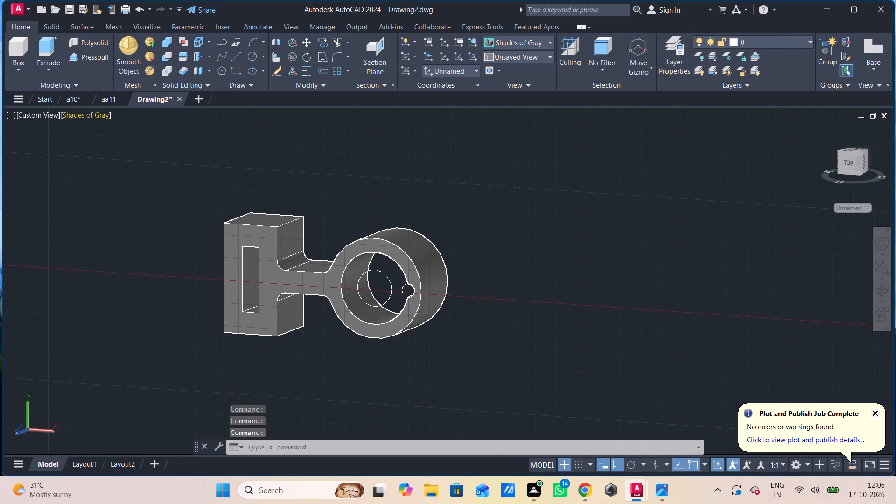
Presspull the ring area between the middle and inner concentric circles by -29.
{"action": "left_click", "coordinate": [90, 56]}
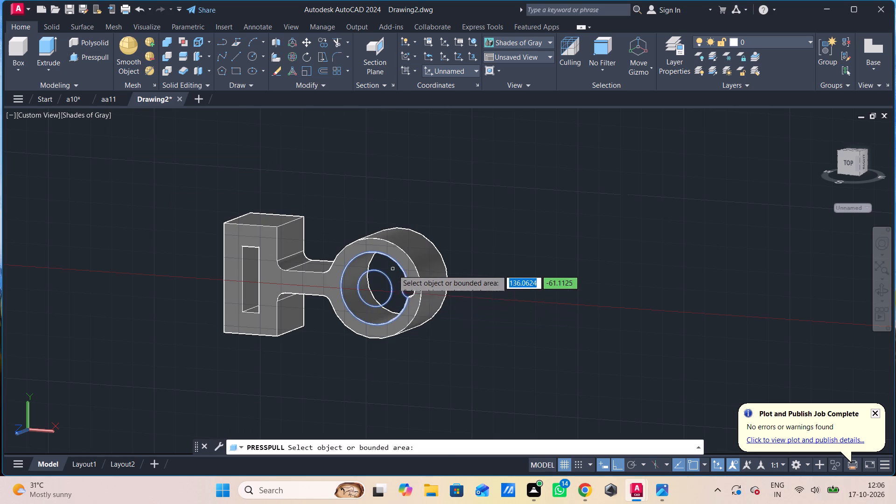
{"action": "left_click", "coordinate": [392, 272]}
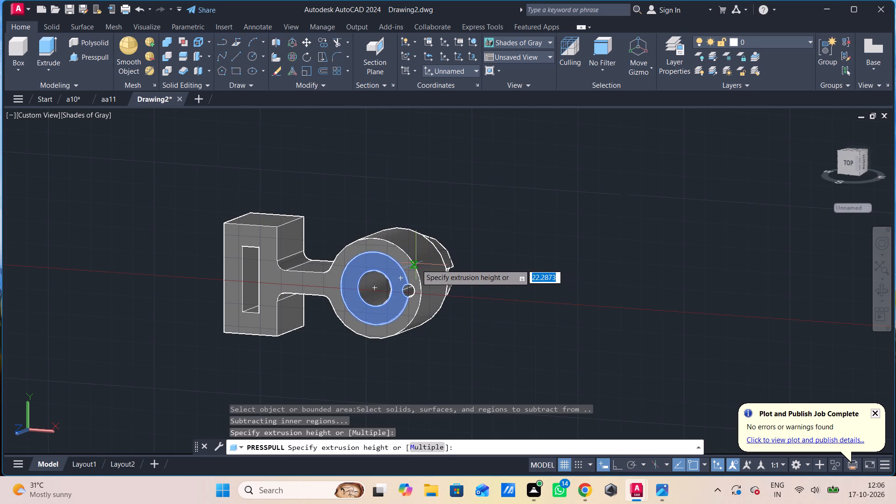
{"action": "type", "text": "-29"}
{"action": "key", "text": "Return"}
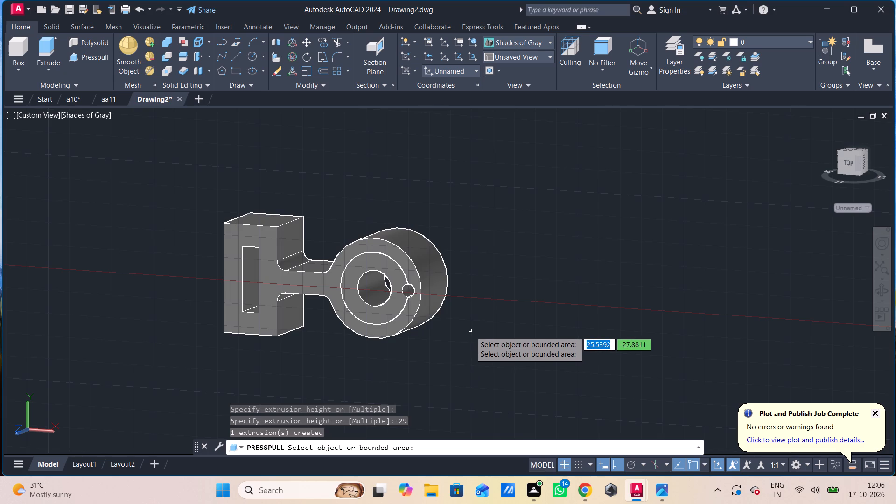
{"action": "key", "text": "Escape"}
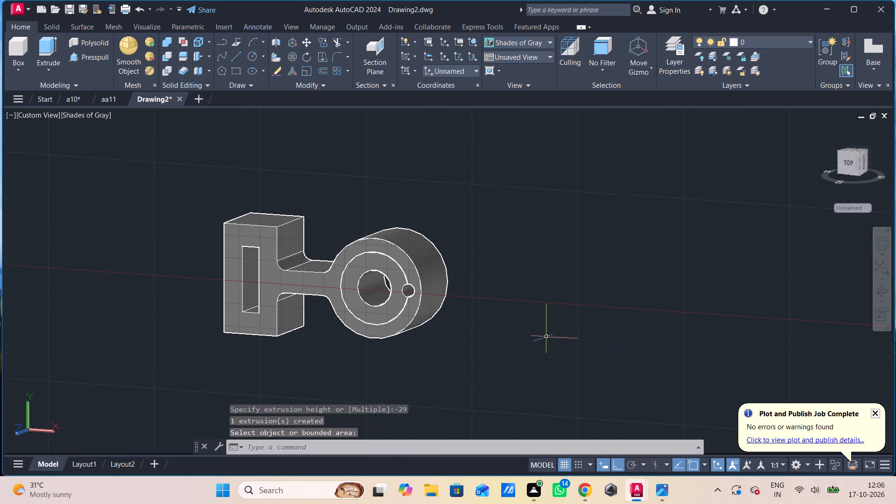
In the Top view, draw a radius 8 circle centred on the cylindrical end's upper edge, in line with the bore's centre.
{"action": "middle_click_drag", "start_coordinate": [498, 344], "coordinate": [507, 348], "text": "shift"}
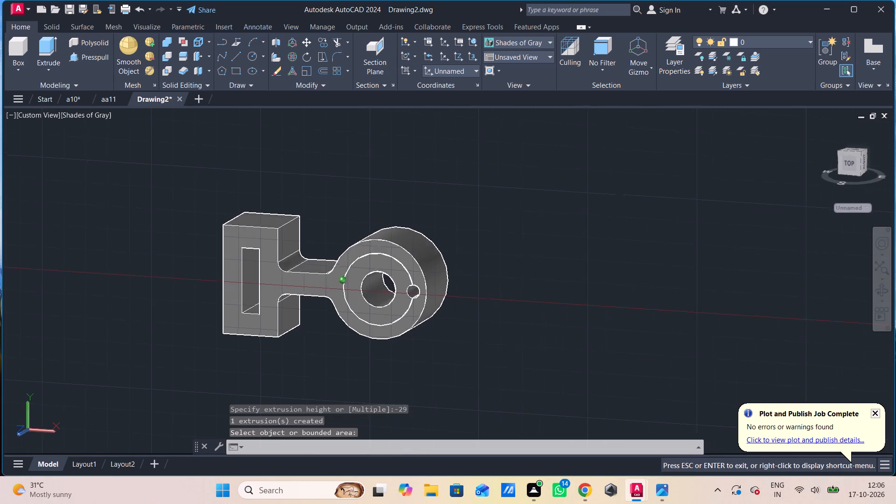
{"action": "middle_click_drag", "start_coordinate": [507, 348], "coordinate": [539, 339], "text": "shift"}
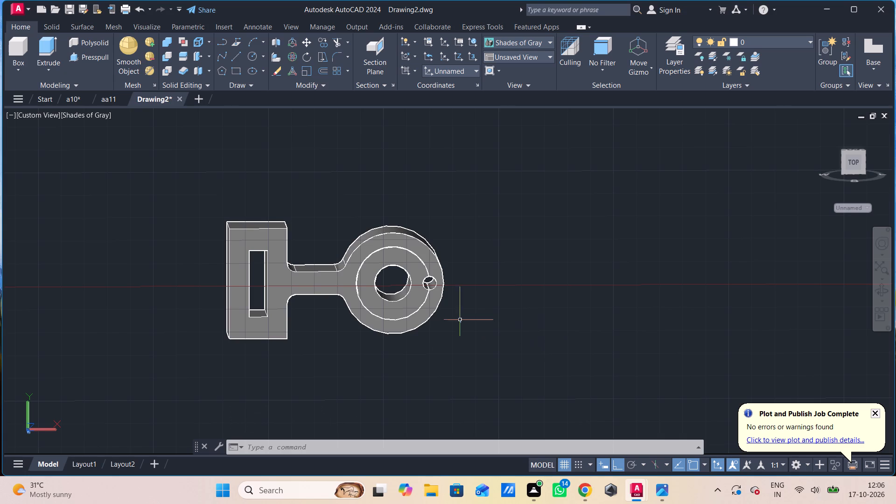
{"action": "key", "text": "Escape"}
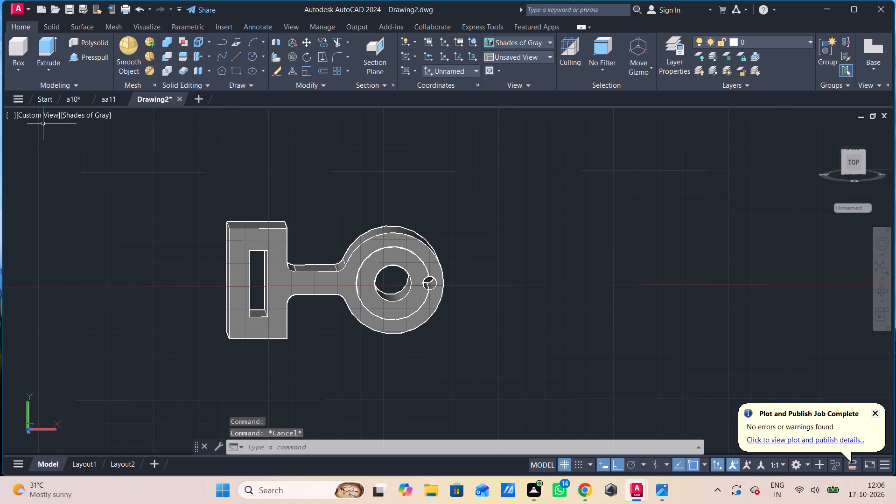
{"action": "left_click", "coordinate": [41, 119]}
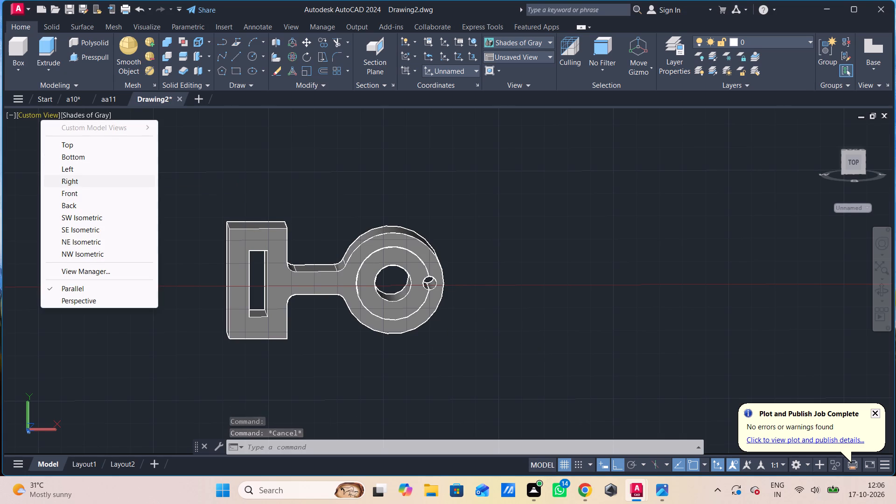
{"action": "left_click", "coordinate": [78, 147]}
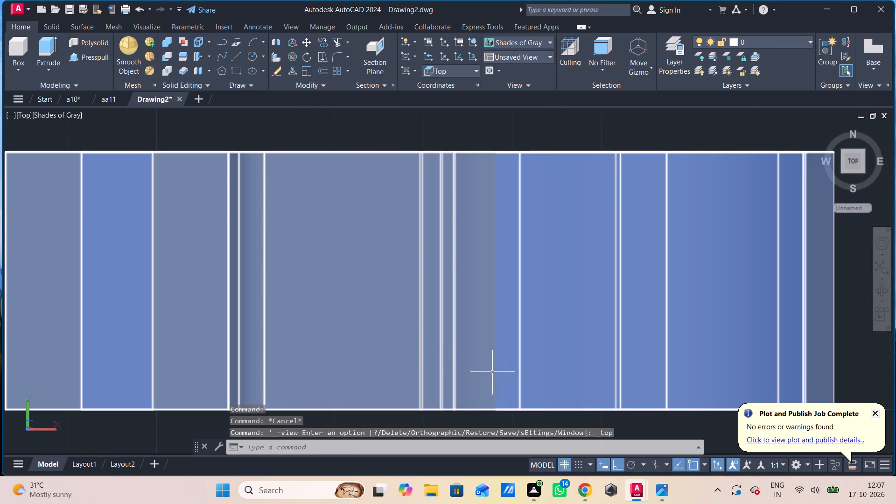
{"action": "key", "text": "c"}
{"action": "key", "text": "space"}
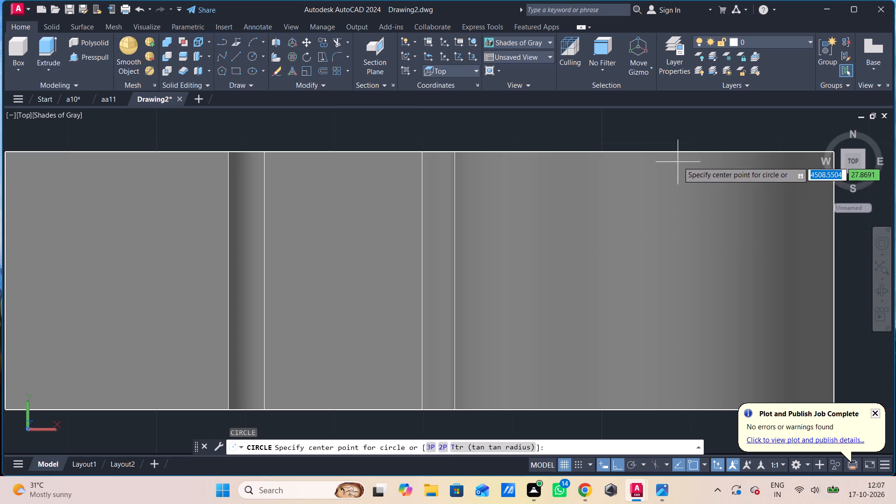
{"action": "left_click", "coordinate": [636, 152]}
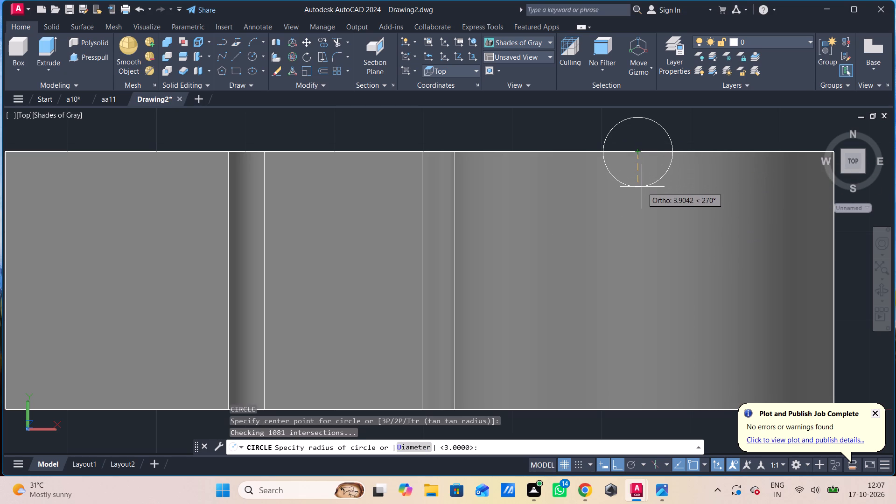
{"action": "key", "text": "8"}
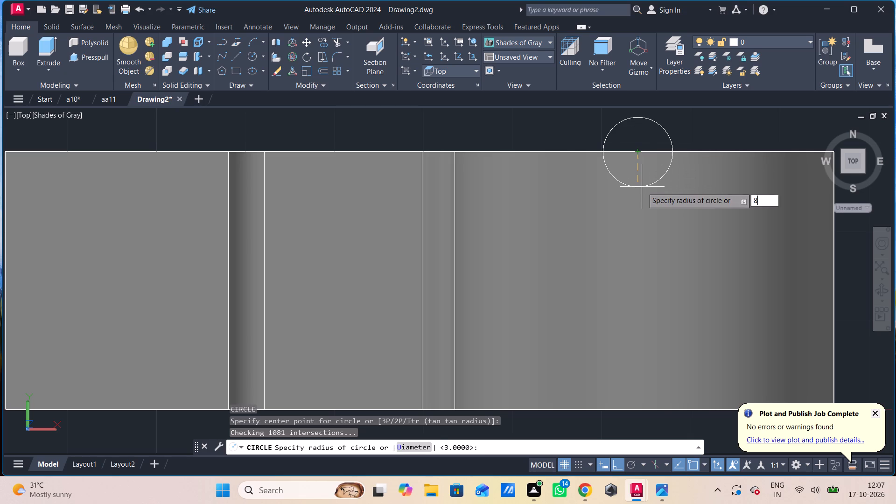
{"action": "key", "text": "Return"}
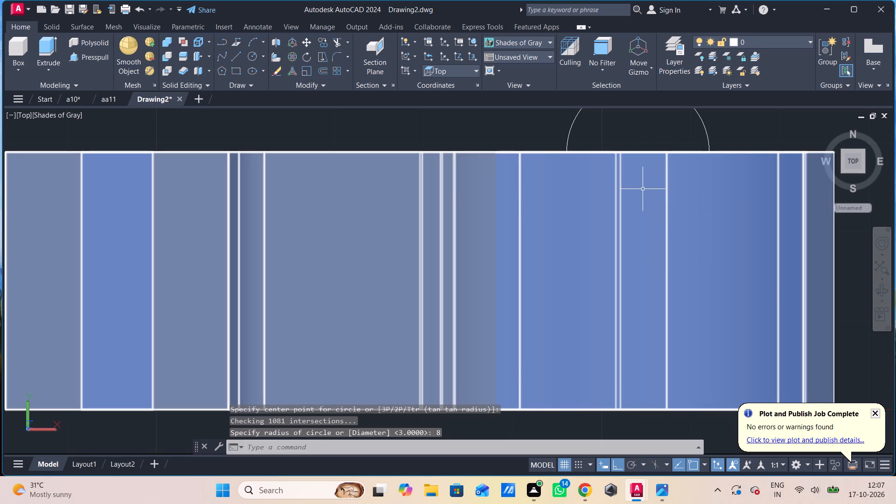
Undo the radius 8 circle drawn on the cylindrical end's upper edge.
{"action": "key", "text": "ctrl+z"}
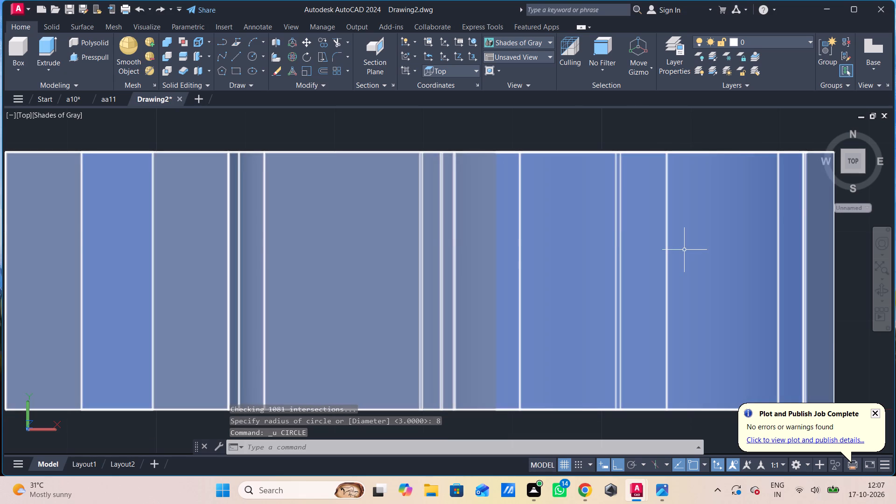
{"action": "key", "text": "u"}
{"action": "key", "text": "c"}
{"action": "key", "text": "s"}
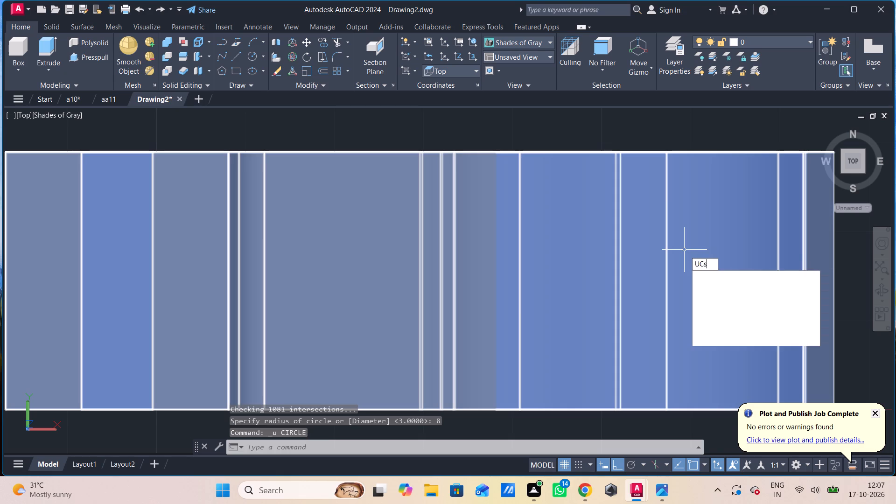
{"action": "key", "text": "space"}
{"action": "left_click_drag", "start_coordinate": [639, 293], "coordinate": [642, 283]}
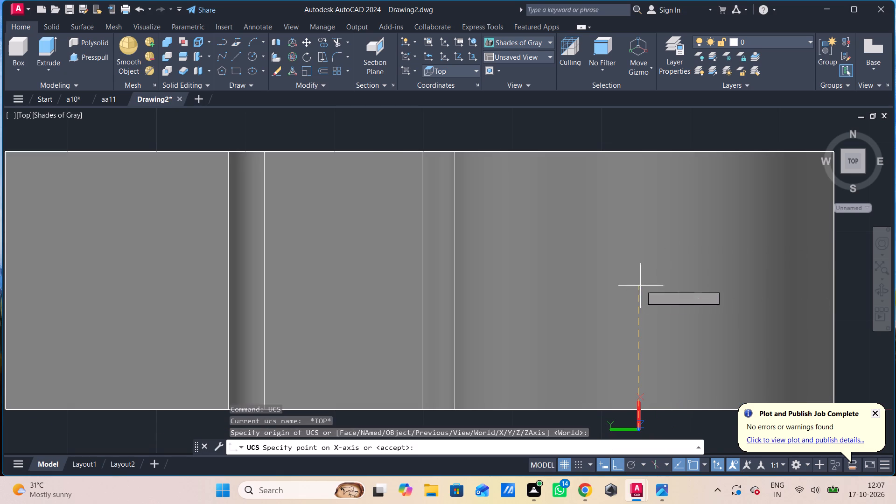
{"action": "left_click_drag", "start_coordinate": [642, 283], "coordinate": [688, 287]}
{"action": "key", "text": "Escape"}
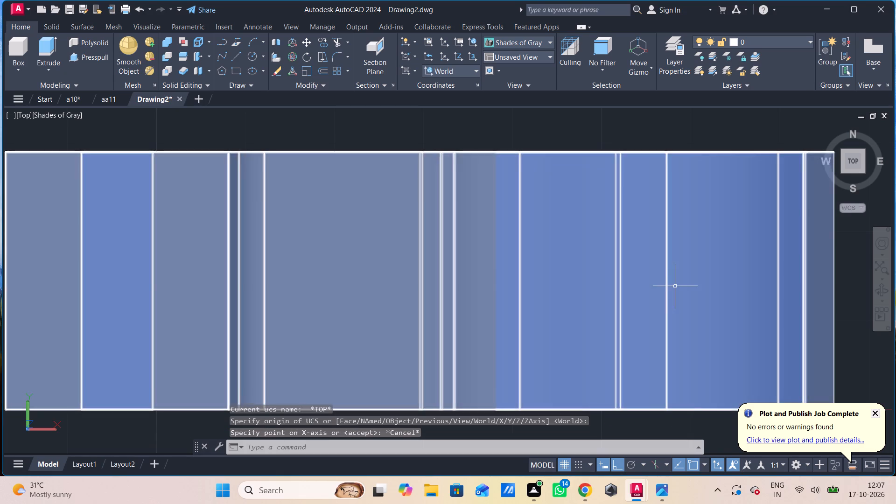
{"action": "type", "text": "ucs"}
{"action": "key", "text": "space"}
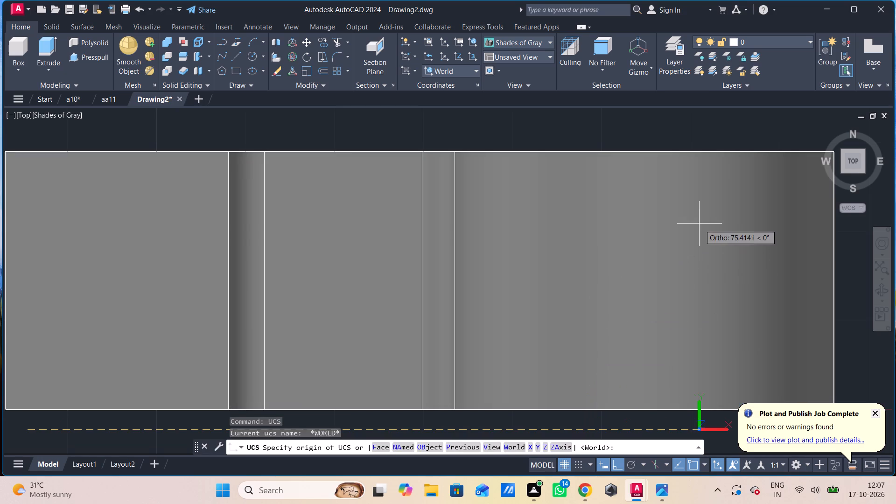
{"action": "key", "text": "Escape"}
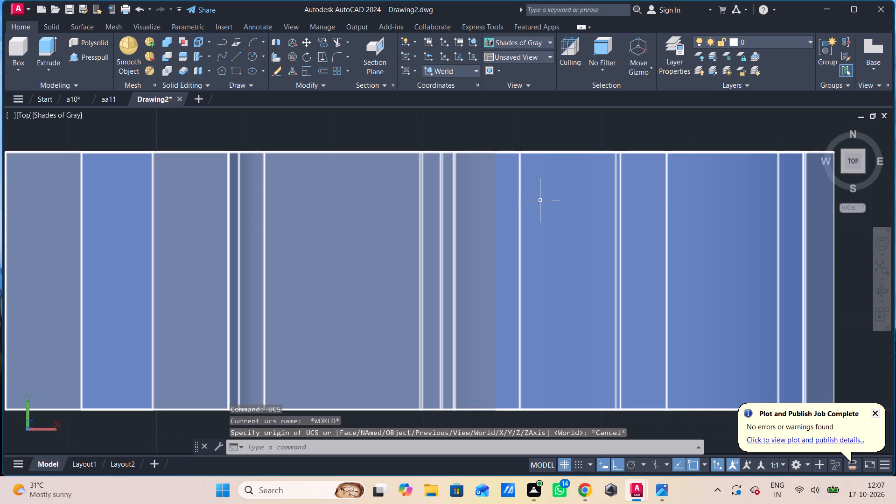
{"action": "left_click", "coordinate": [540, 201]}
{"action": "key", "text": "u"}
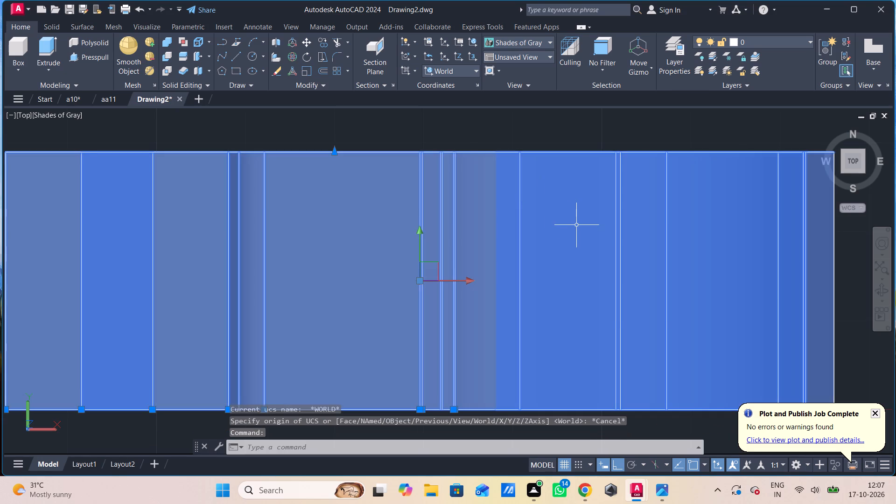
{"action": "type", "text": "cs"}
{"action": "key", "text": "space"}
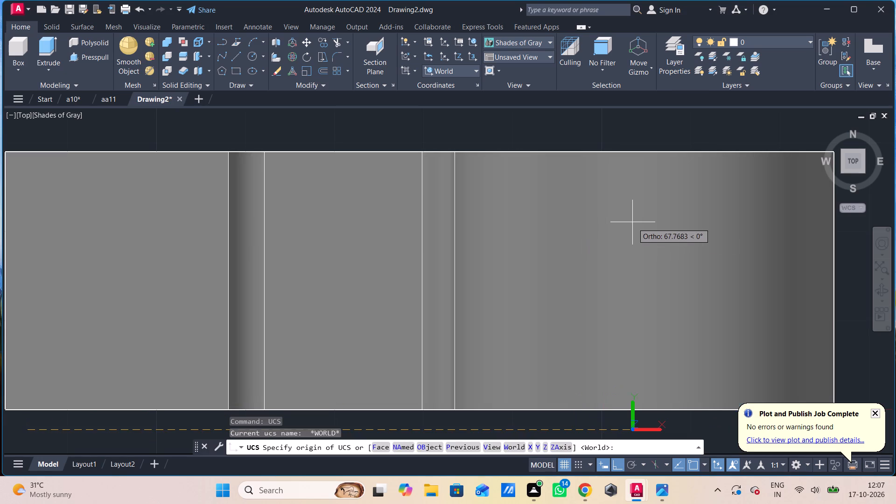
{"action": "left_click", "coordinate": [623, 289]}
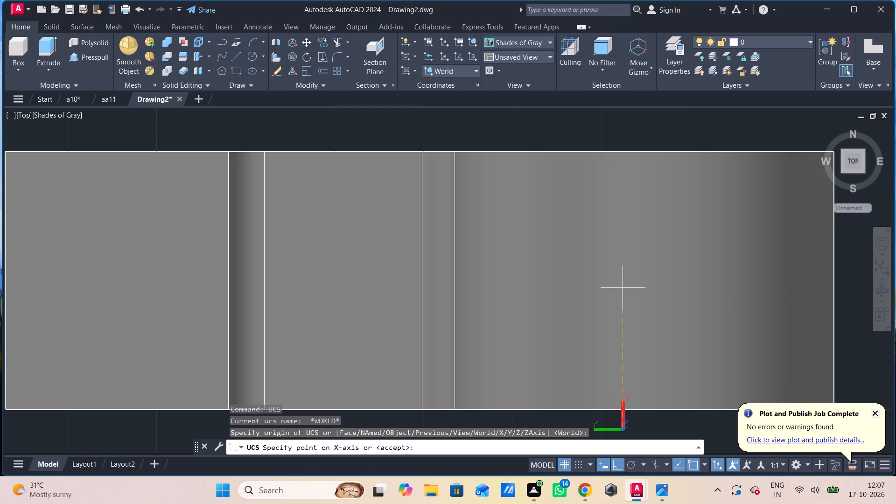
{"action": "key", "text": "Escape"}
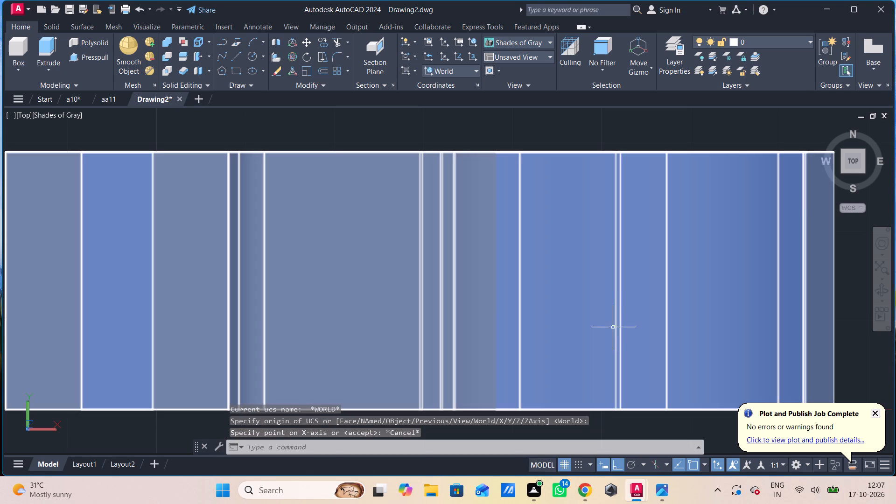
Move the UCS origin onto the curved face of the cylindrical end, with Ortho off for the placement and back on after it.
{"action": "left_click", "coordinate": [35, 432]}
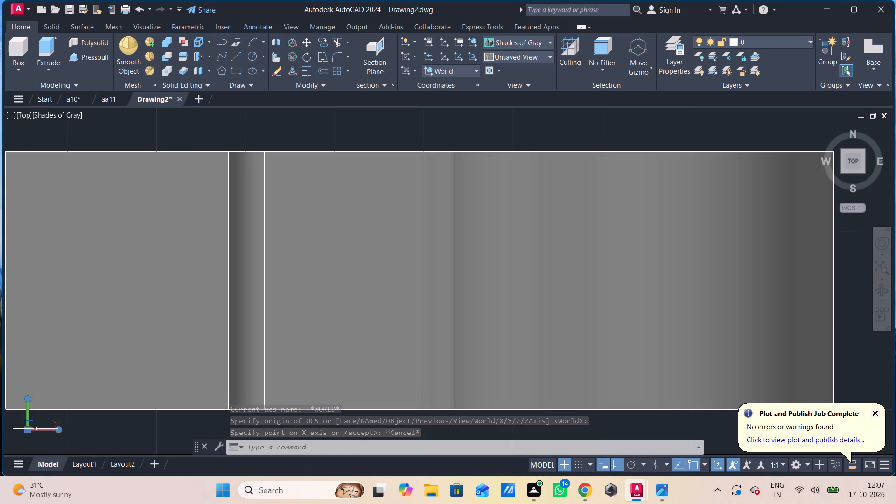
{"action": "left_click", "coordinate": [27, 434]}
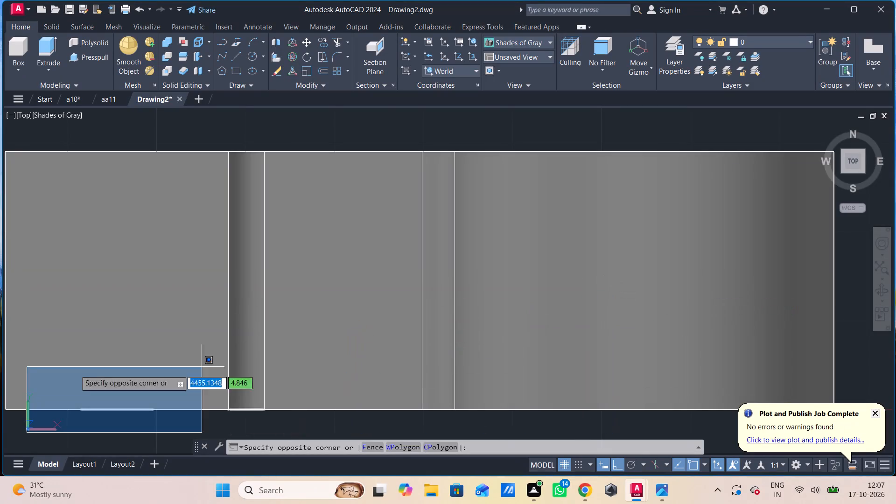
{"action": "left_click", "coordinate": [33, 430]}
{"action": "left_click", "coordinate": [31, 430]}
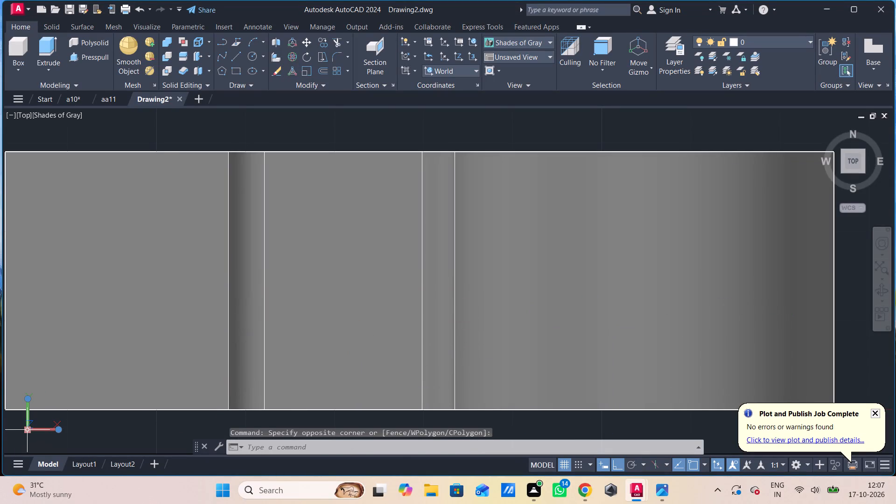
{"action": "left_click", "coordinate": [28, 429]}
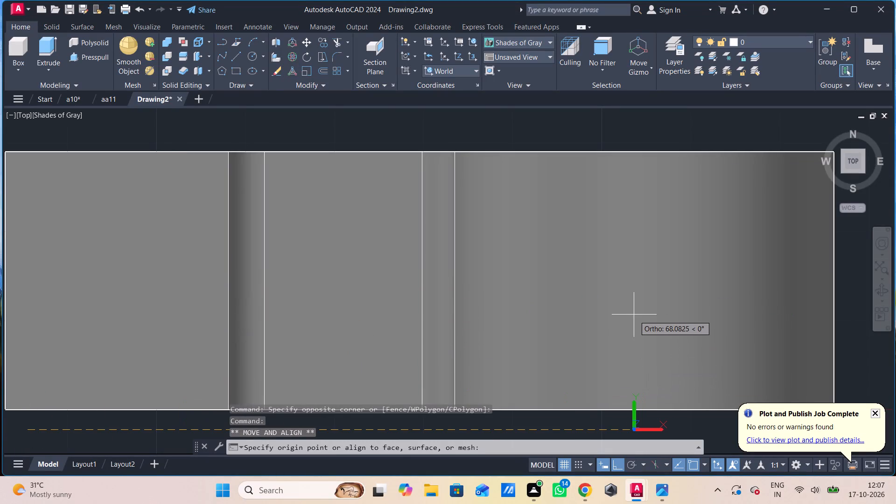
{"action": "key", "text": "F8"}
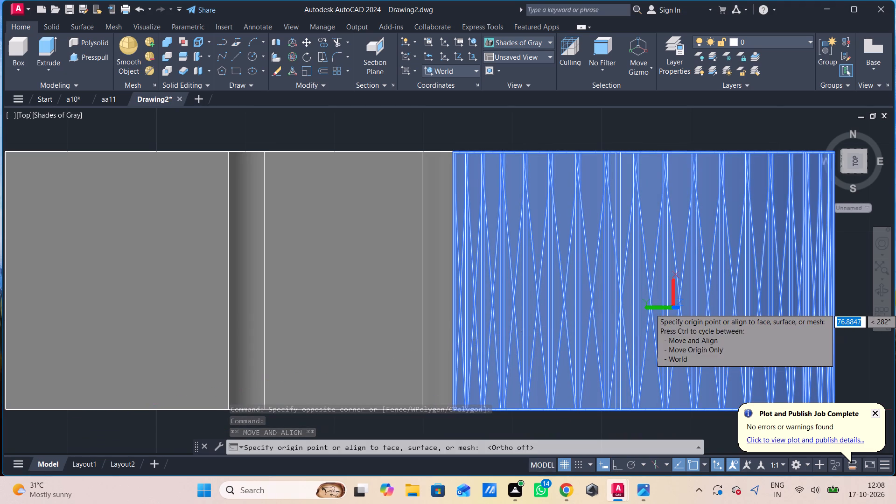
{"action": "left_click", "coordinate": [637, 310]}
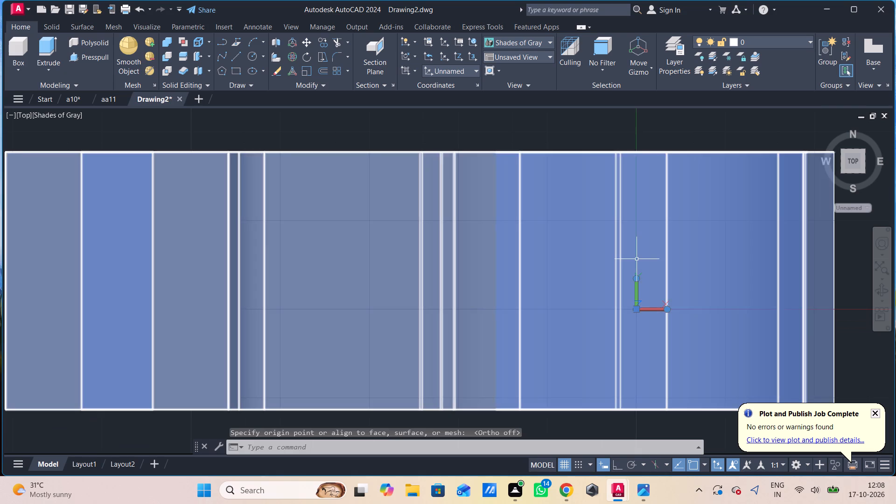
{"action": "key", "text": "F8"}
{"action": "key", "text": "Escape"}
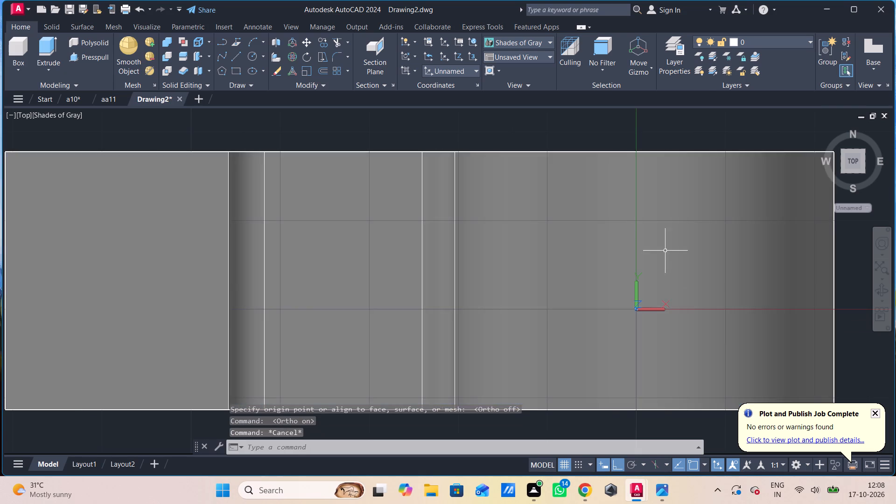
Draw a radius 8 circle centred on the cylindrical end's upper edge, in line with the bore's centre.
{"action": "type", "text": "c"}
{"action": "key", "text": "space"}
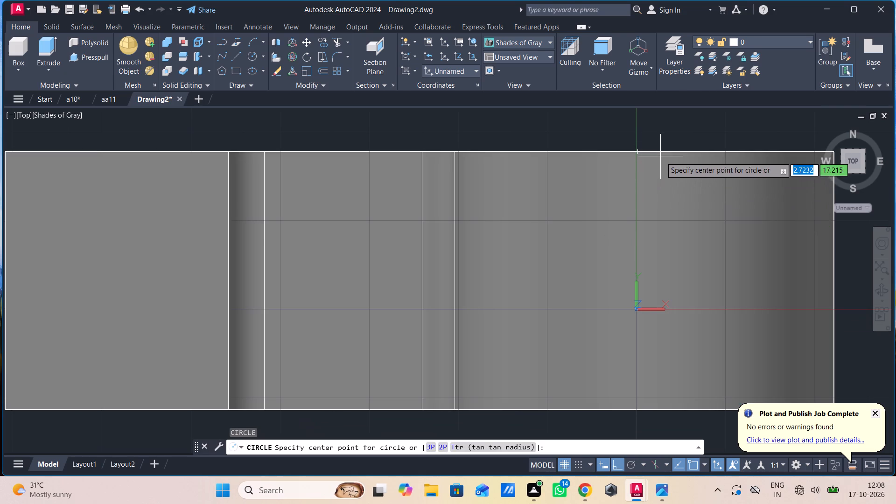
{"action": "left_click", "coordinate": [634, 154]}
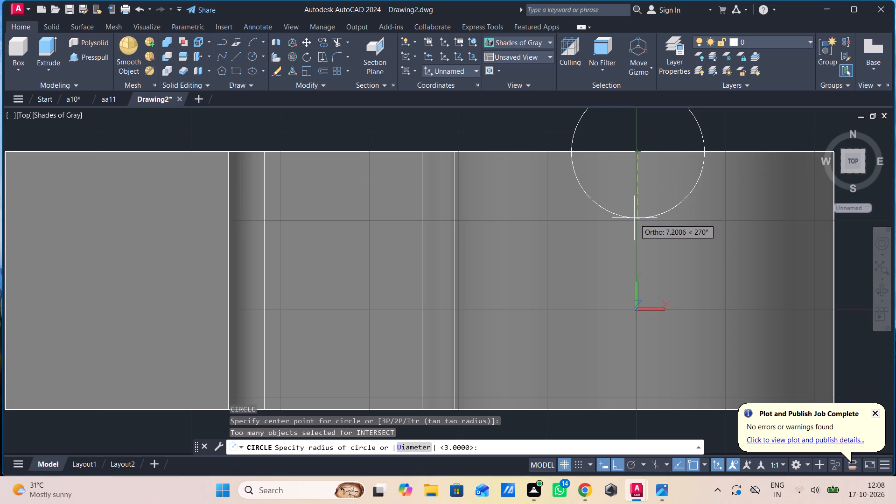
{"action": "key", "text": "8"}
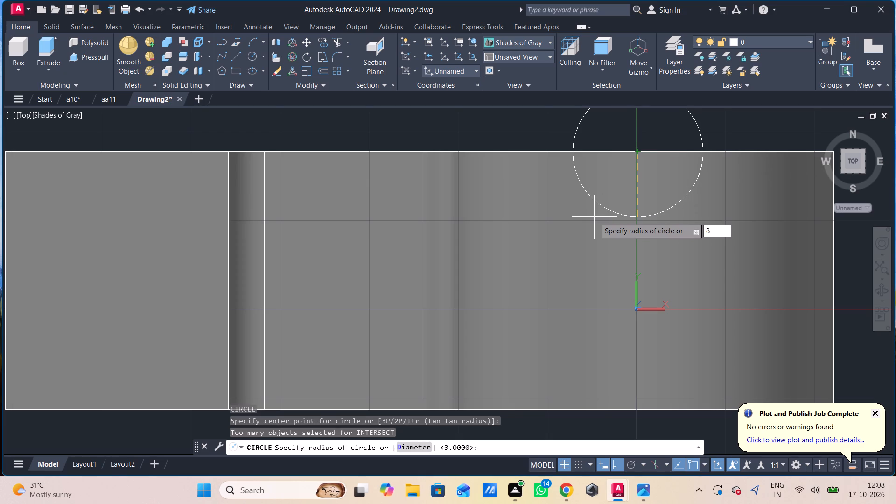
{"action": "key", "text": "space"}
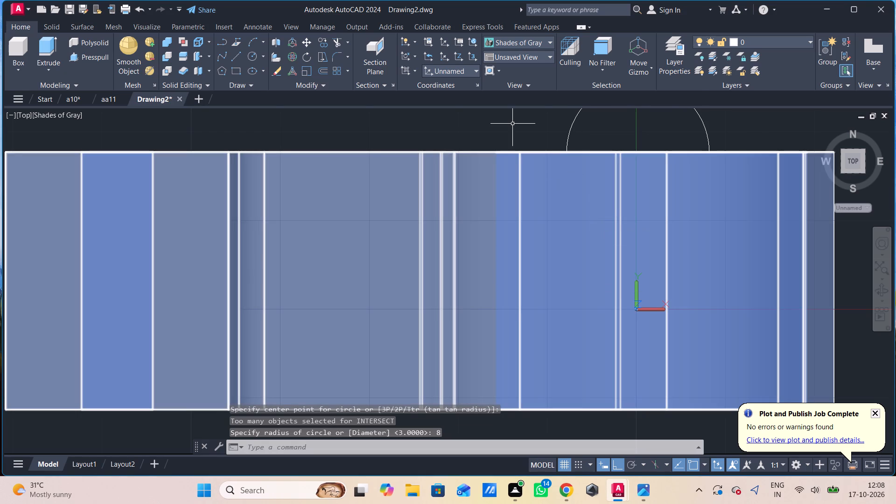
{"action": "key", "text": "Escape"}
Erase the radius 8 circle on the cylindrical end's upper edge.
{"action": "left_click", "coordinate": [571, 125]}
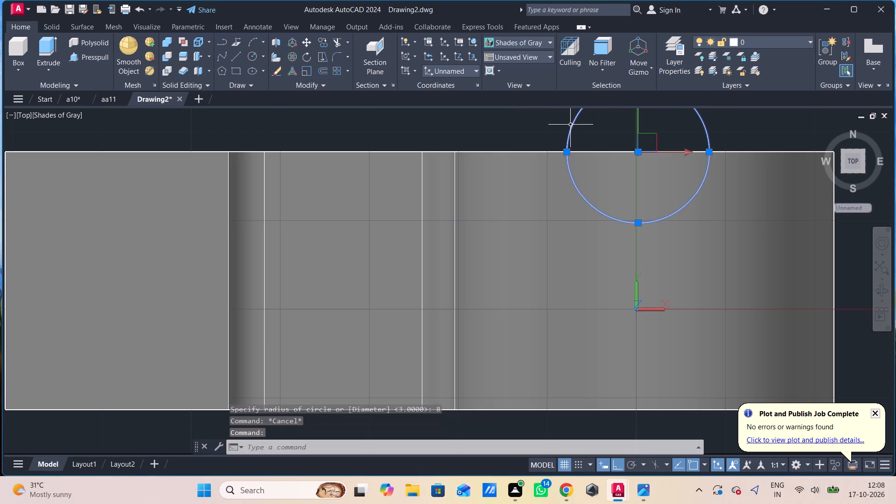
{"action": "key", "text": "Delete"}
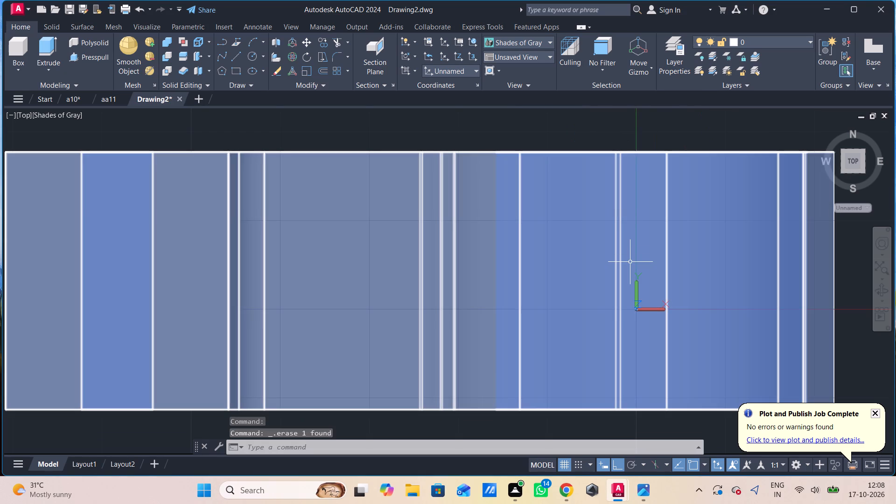
Set the UCS origin on the cylindrical end's upper edge in line with the bore, with X along that edge and Y pointing away from the solid.
{"action": "key", "text": "u"}
{"action": "type", "text": "cs"}
{"action": "key", "text": "space"}
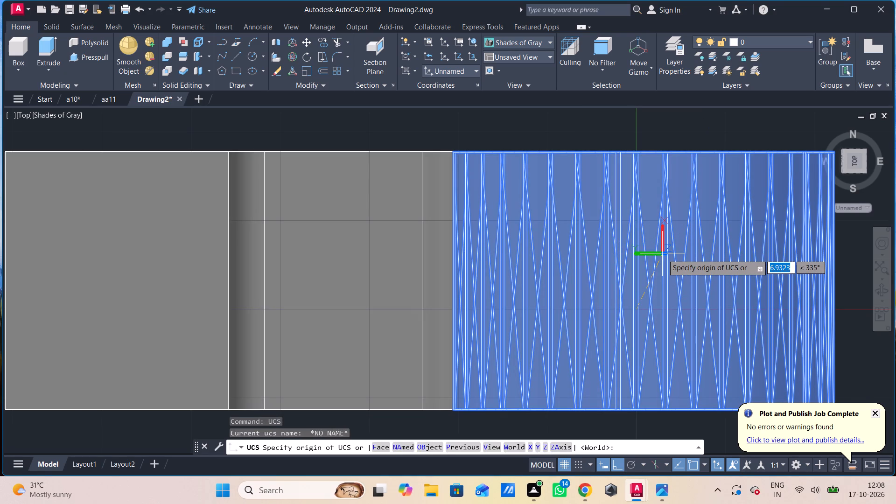
{"action": "left_click", "coordinate": [633, 151]}
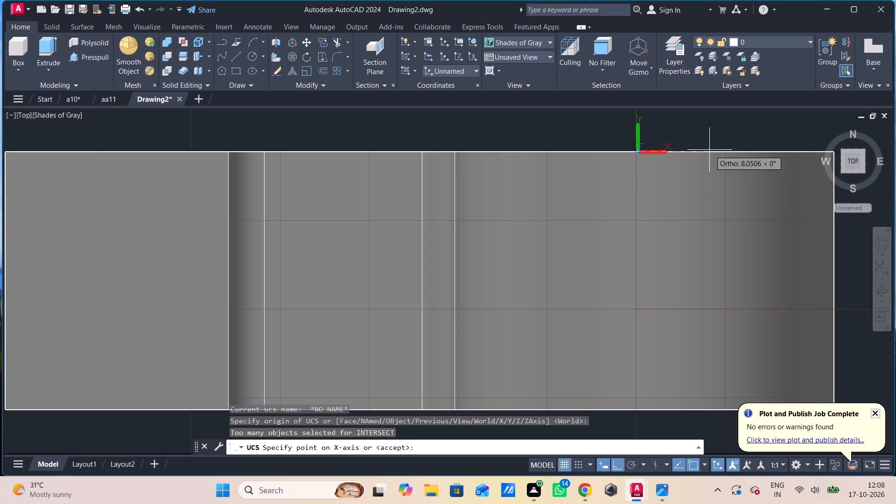
{"action": "left_click", "coordinate": [678, 125]}
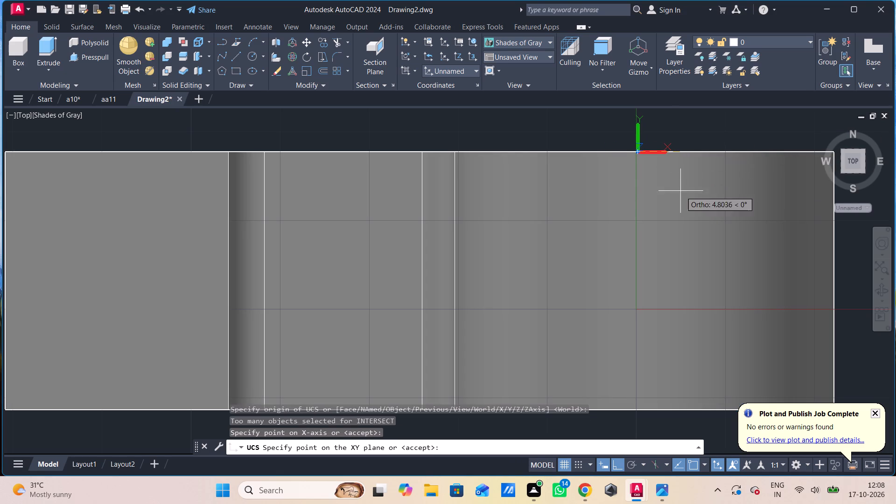
{"action": "left_click", "coordinate": [645, 116]}
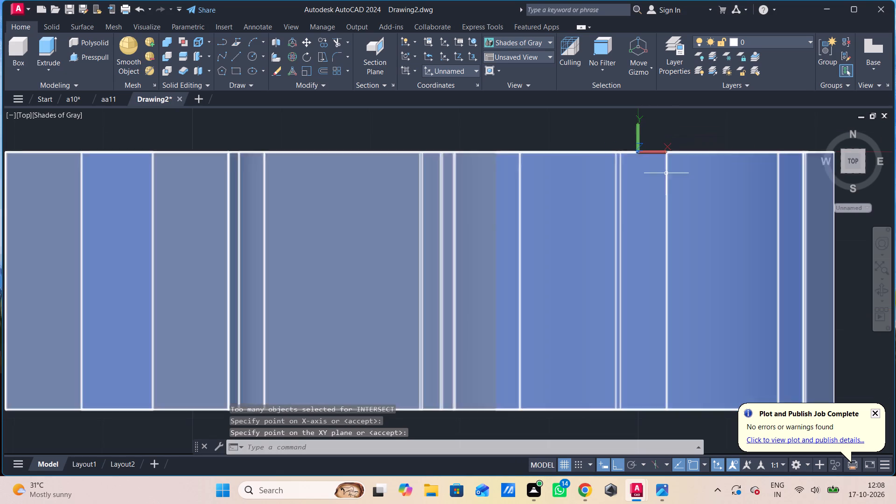
Examine the relocated UCS on the cylindrical end and the whole solid from several angles, and undo the last view change.
{"action": "middle_click_drag", "start_coordinate": [712, 210], "coordinate": [684, 217], "text": "shift"}
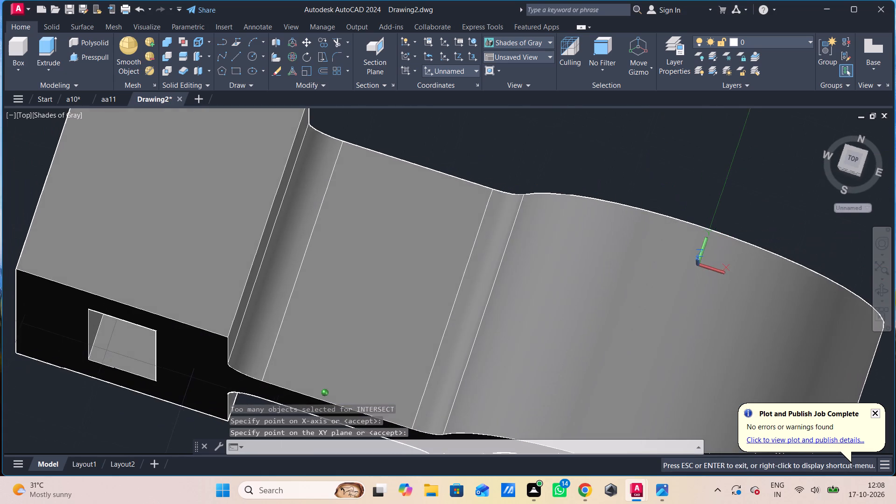
{"action": "middle_click_drag", "start_coordinate": [684, 217], "coordinate": [690, 226], "text": "shift"}
{"action": "middle_click", "coordinate": [699, 222], "text": "shift"}
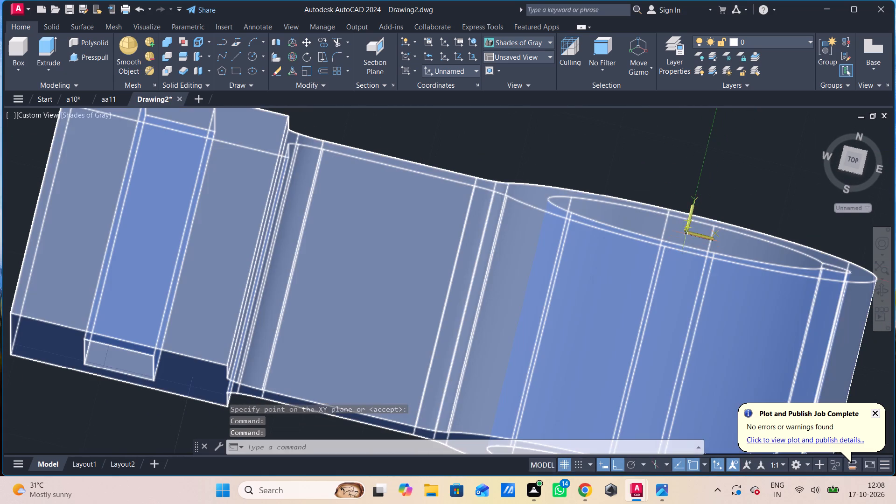
{"action": "scroll", "coordinate": [686, 235], "scroll_direction": "down", "scroll_amount": 1}
{"action": "middle_click_drag", "start_coordinate": [685, 234], "coordinate": [678, 206]}
{"action": "middle_click_drag", "start_coordinate": [707, 198], "coordinate": [693, 220], "text": "shift"}
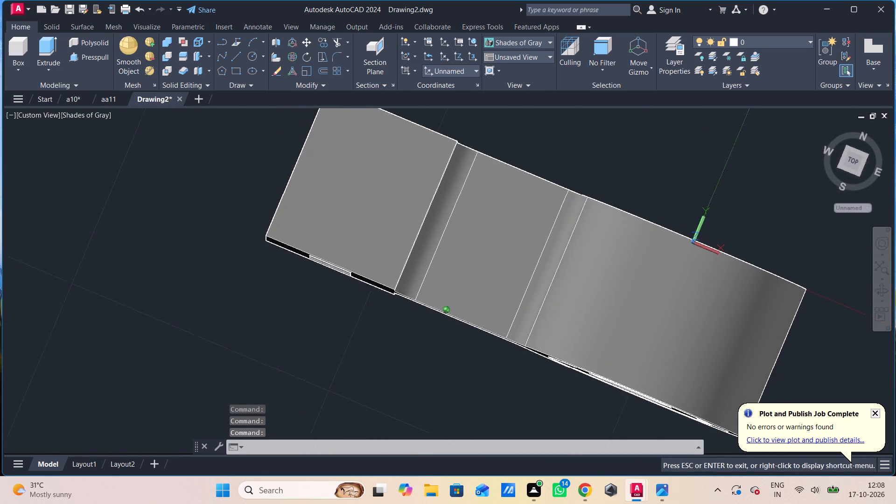
{"action": "middle_click_drag", "start_coordinate": [693, 220], "coordinate": [673, 189], "text": "shift"}
{"action": "middle_click_drag", "start_coordinate": [675, 220], "coordinate": [618, 217]}
{"action": "middle_click_drag", "start_coordinate": [689, 219], "coordinate": [675, 210], "text": "shift"}
{"action": "scroll", "coordinate": [675, 210], "scroll_direction": "down", "scroll_amount": 1}
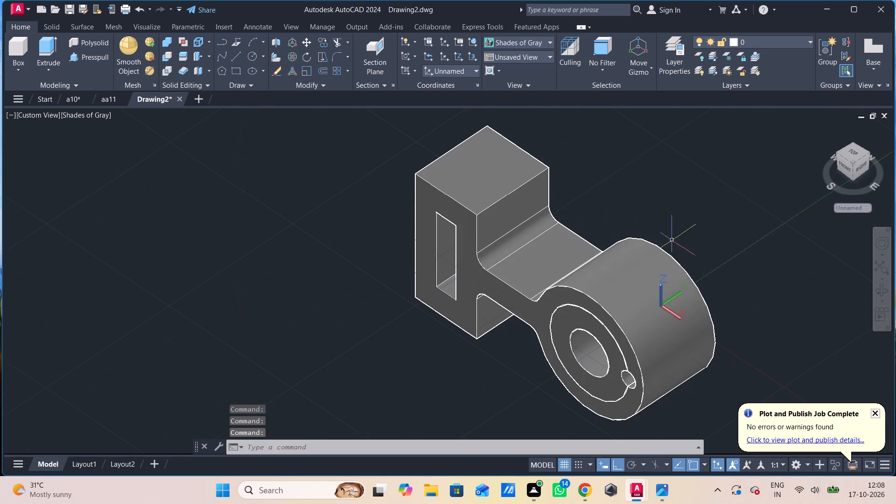
{"action": "scroll", "coordinate": [671, 250], "scroll_direction": "down", "scroll_amount": 1}
{"action": "middle_click_drag", "start_coordinate": [671, 250], "coordinate": [634, 241]}
{"action": "middle_click_drag", "start_coordinate": [707, 256], "coordinate": [668, 245], "text": "shift"}
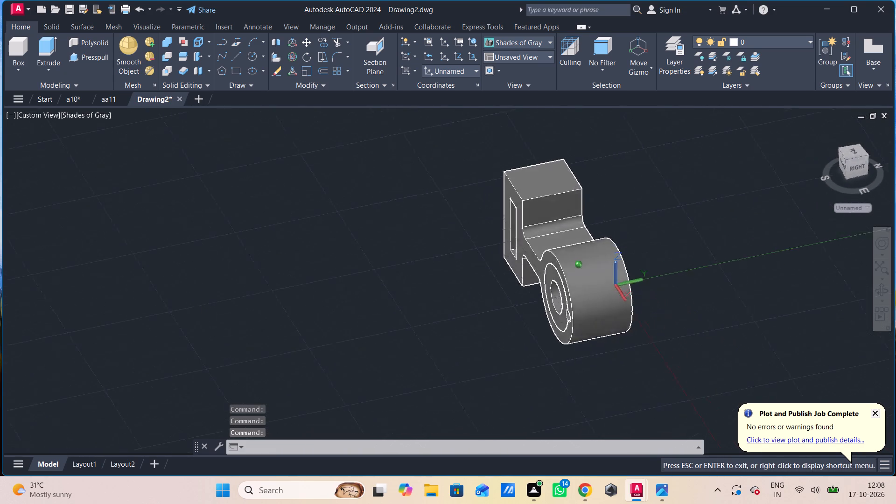
{"action": "middle_click_drag", "start_coordinate": [668, 245], "coordinate": [539, 234], "text": "shift"}
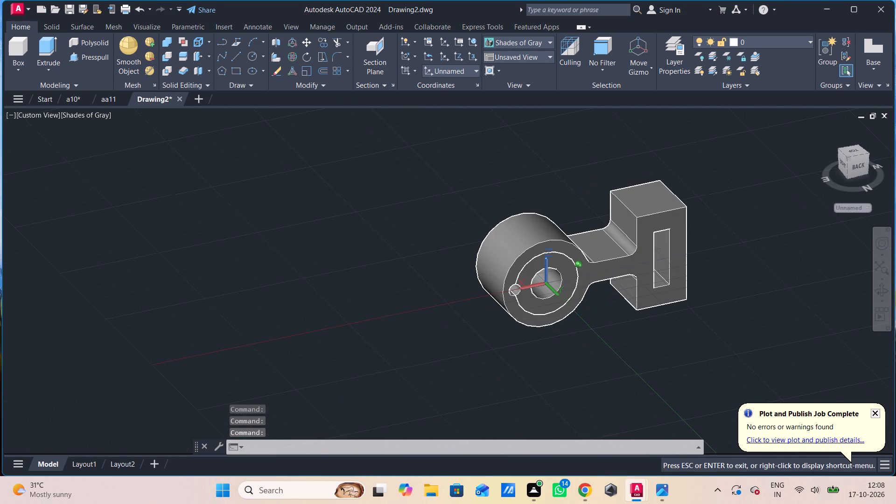
{"action": "middle_click_drag", "start_coordinate": [539, 234], "coordinate": [548, 234], "text": "shift"}
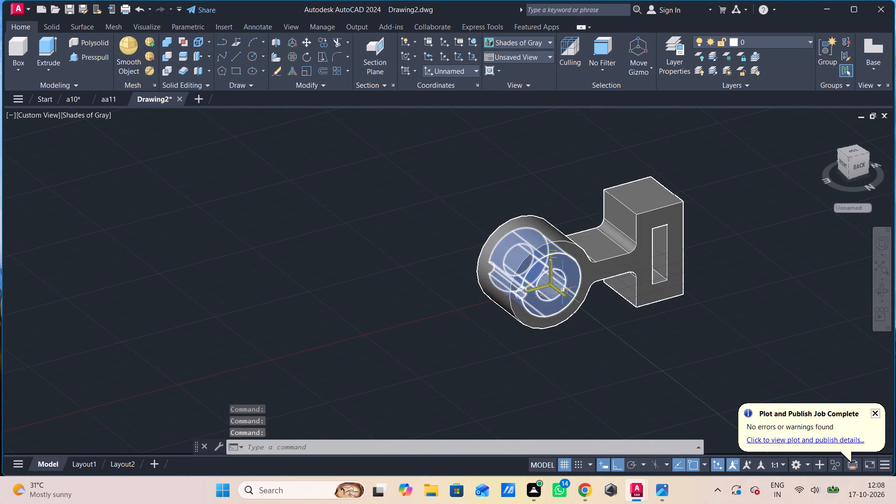
{"action": "key", "text": "ctrl+z"}
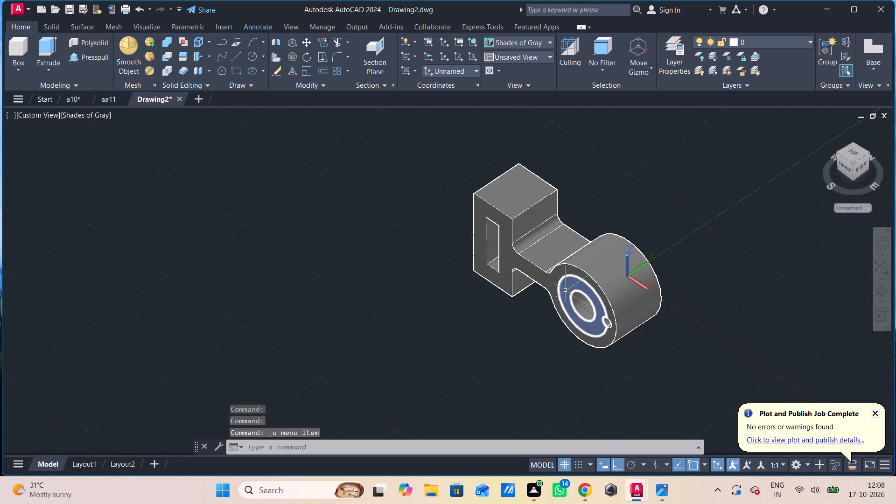
Undo the UCS relocation and the earlier circle drawing and erasing on the cylindrical end, back to the World UCS.
{"action": "key", "text": "ctrl+z"}
{"action": "key", "text": "ctrl+z"}
{"action": "key", "text": "ctrl+z"}
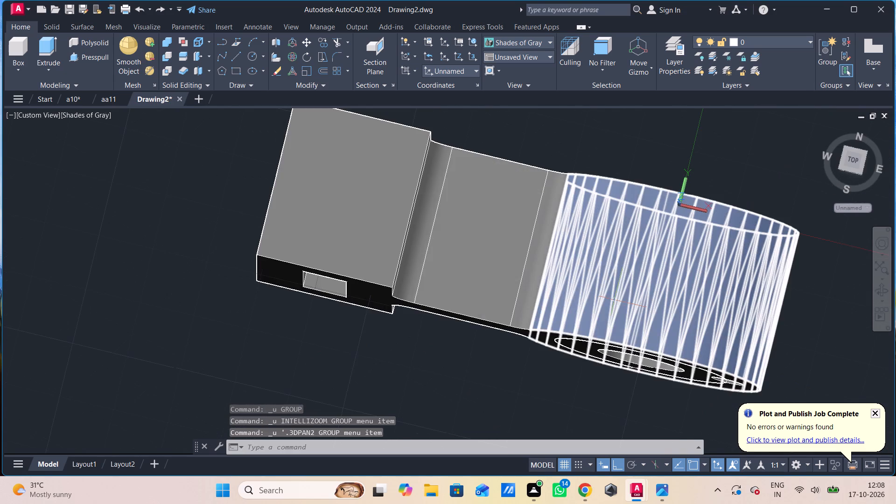
{"action": "key", "text": "ctrl+z"}
{"action": "key", "text": "ctrl+z"}
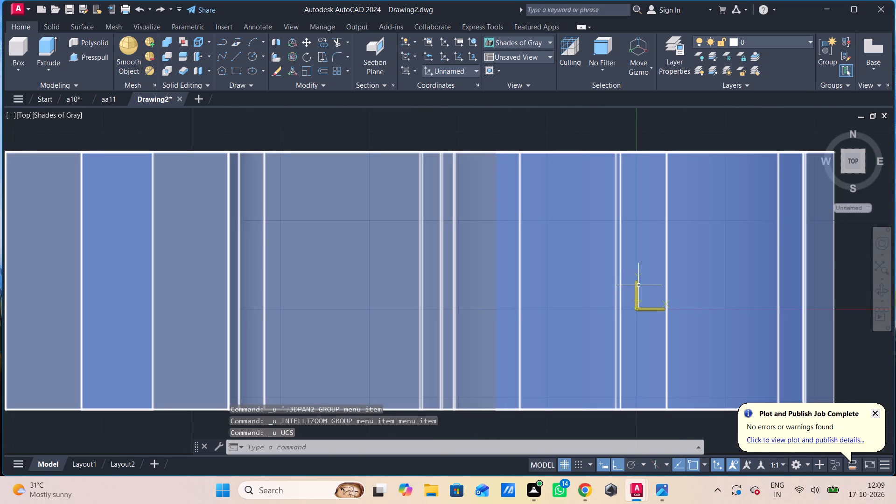
{"action": "middle_click_drag", "start_coordinate": [639, 286], "coordinate": [608, 292]}
{"action": "key", "text": "ctrl+z"}
{"action": "key", "text": "ctrl+z"}
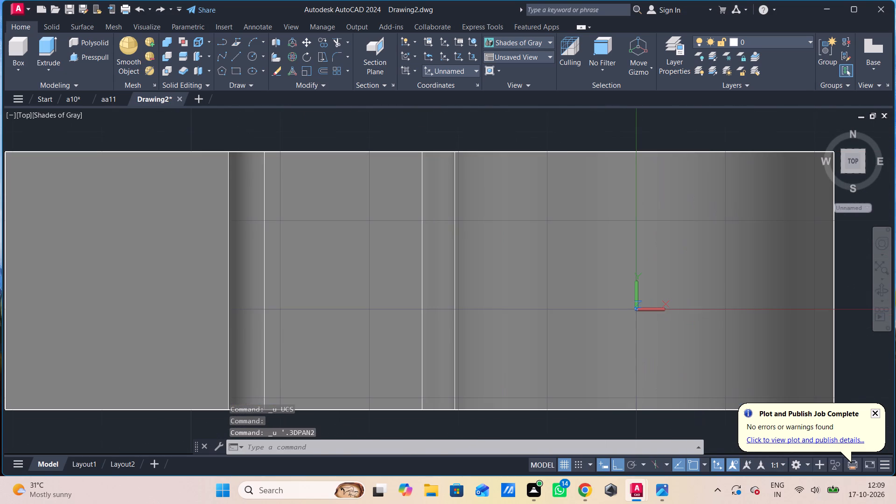
{"action": "key", "text": "ctrl+z"}
{"action": "key", "text": "ctrl+z"}
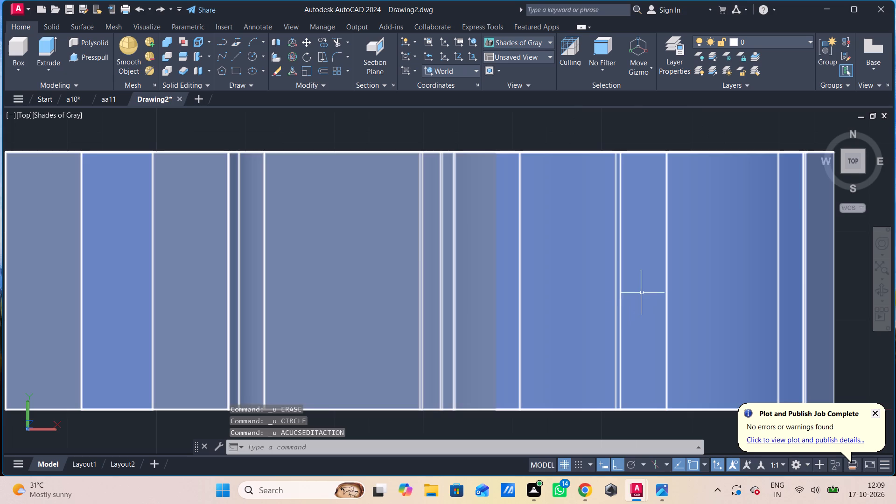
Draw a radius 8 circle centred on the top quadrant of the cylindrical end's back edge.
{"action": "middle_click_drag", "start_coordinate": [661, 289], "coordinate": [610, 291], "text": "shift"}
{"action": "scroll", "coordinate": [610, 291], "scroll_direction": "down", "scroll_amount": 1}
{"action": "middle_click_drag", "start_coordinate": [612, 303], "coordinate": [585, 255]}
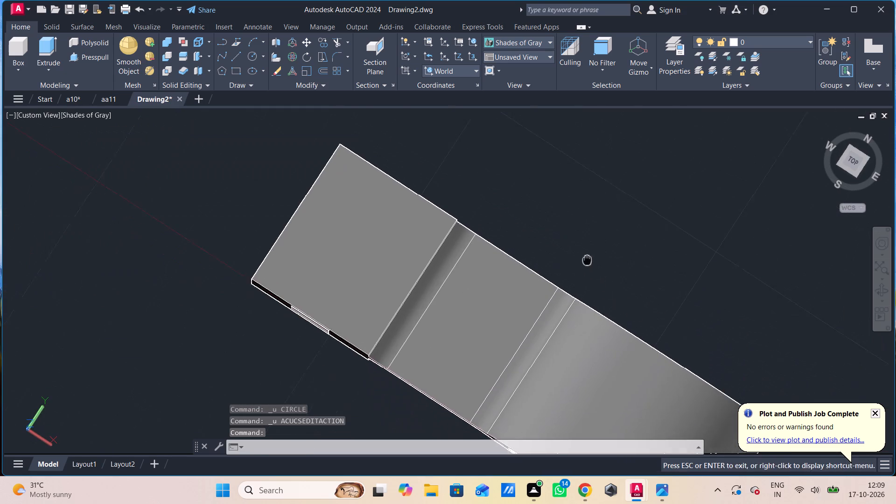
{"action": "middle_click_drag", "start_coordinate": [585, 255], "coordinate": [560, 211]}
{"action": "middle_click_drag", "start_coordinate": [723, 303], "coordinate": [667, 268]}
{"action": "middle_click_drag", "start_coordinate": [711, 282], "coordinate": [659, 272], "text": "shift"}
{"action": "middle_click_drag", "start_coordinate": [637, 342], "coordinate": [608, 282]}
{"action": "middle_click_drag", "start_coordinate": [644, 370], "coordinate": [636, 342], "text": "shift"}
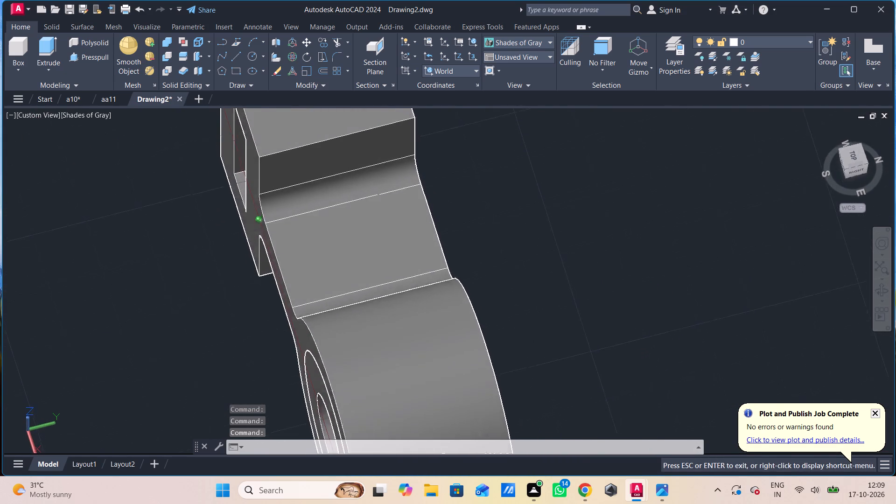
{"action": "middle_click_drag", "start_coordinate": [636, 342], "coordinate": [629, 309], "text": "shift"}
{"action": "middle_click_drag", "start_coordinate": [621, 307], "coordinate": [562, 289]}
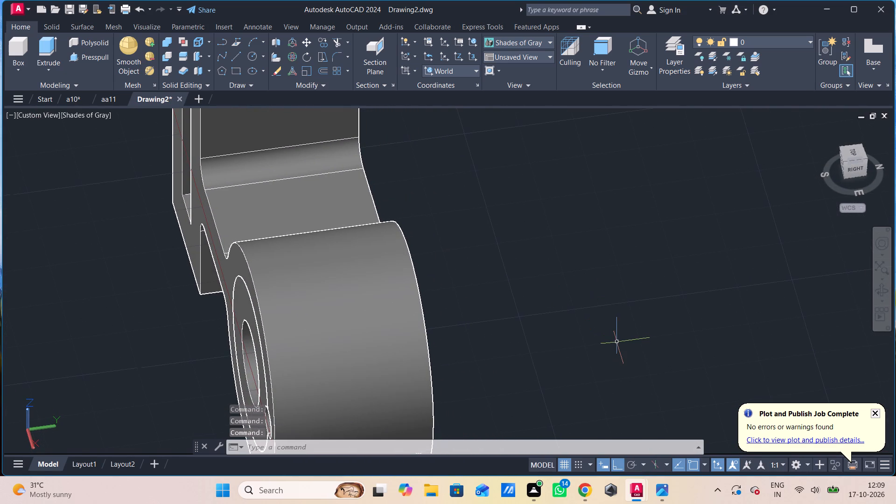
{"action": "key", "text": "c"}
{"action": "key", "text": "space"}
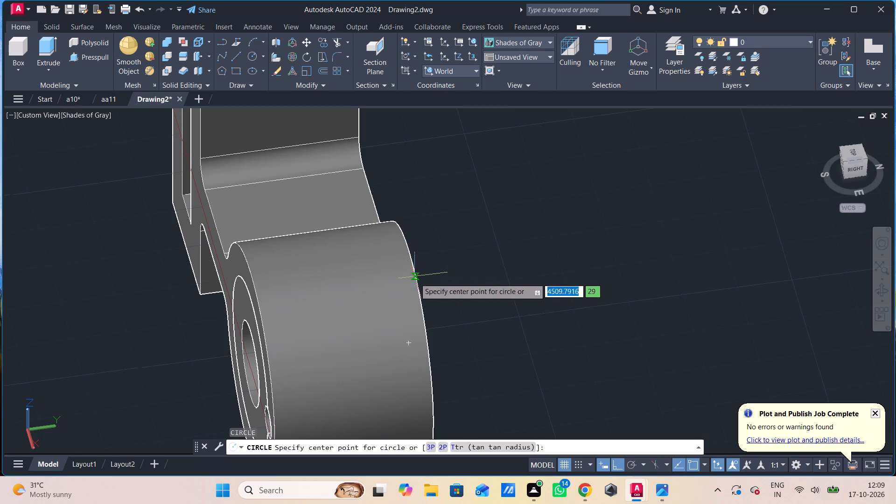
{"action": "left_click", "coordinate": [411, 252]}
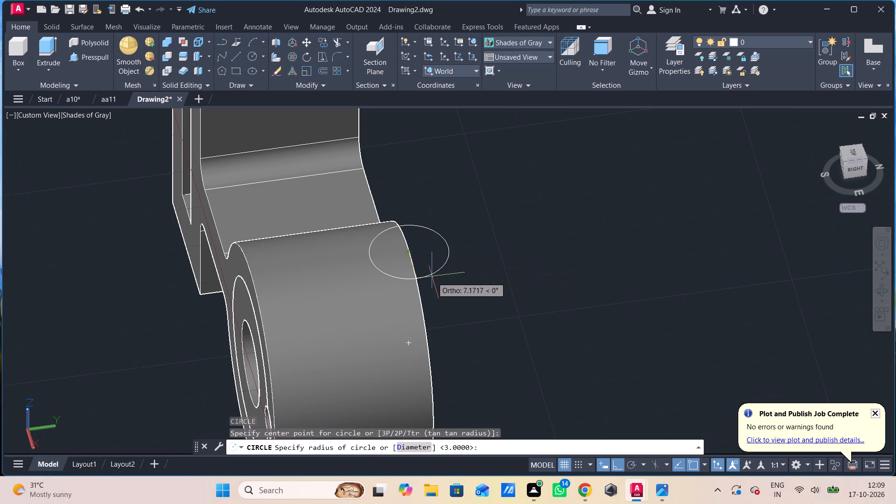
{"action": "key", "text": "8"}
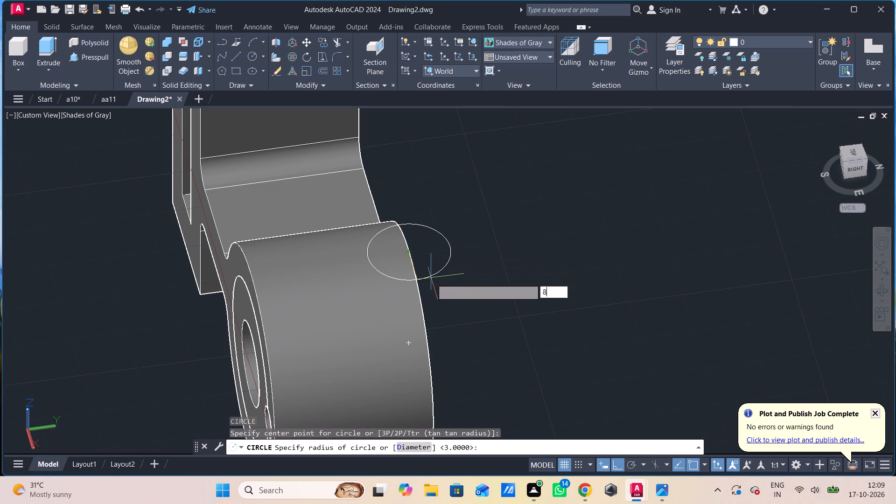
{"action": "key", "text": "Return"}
Draw a construction line 29 long along the top of the cylindrical end, from the front edge's top quadrant to the back edge's.
{"action": "scroll", "coordinate": [445, 302], "scroll_direction": "down", "scroll_amount": 1, "text": "shift"}
{"action": "middle_click_drag", "start_coordinate": [464, 308], "coordinate": [531, 312], "text": "shift"}
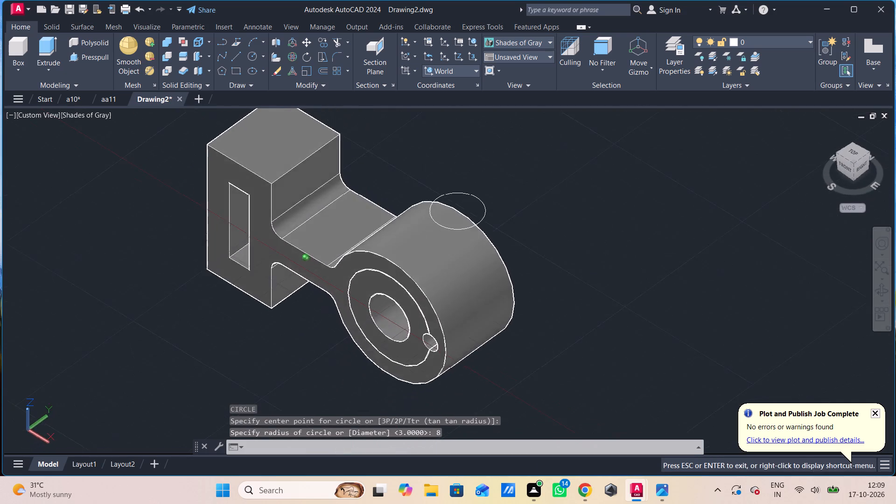
{"action": "middle_click_drag", "start_coordinate": [531, 312], "coordinate": [580, 278], "text": "shift"}
{"action": "middle_click_drag", "start_coordinate": [571, 277], "coordinate": [589, 295]}
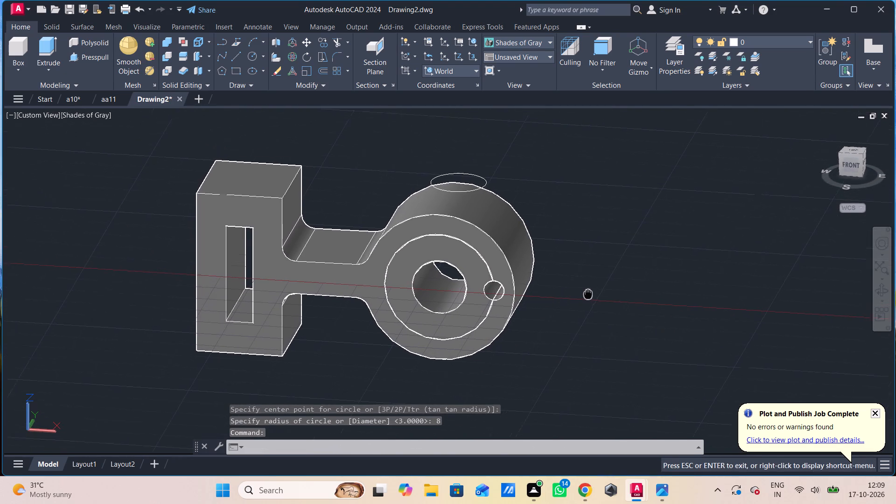
{"action": "middle_click_drag", "start_coordinate": [589, 295], "coordinate": [599, 319]}
{"action": "middle_click_drag", "start_coordinate": [561, 303], "coordinate": [580, 314], "text": "shift"}
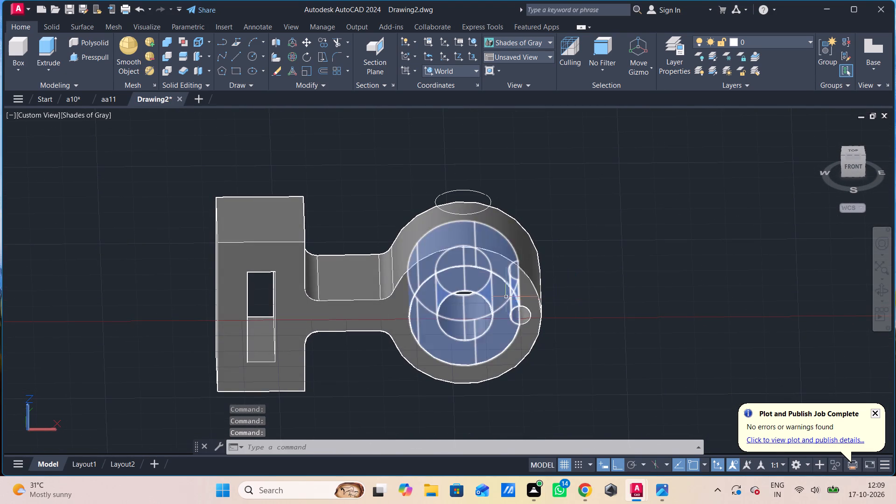
{"action": "type", "text": "l"}
{"action": "key", "text": "space"}
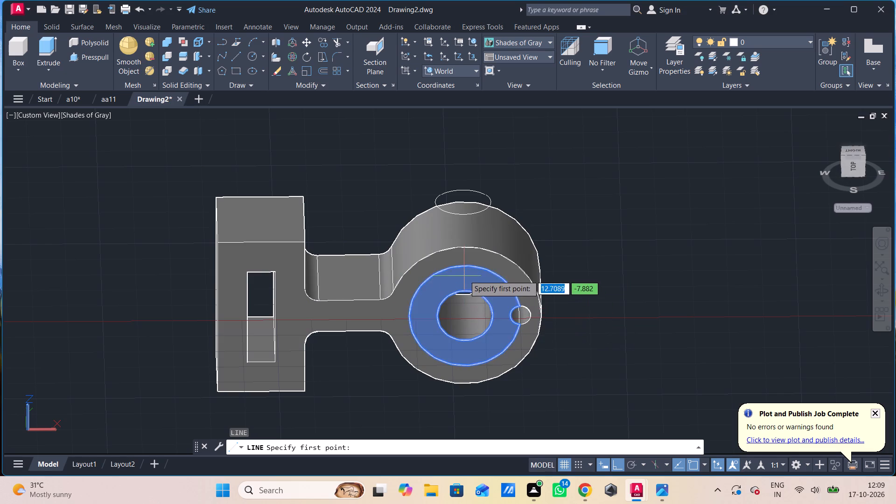
{"action": "left_click", "coordinate": [466, 250]}
{"action": "middle_click_drag", "start_coordinate": [507, 205], "coordinate": [493, 208], "text": "shift"}
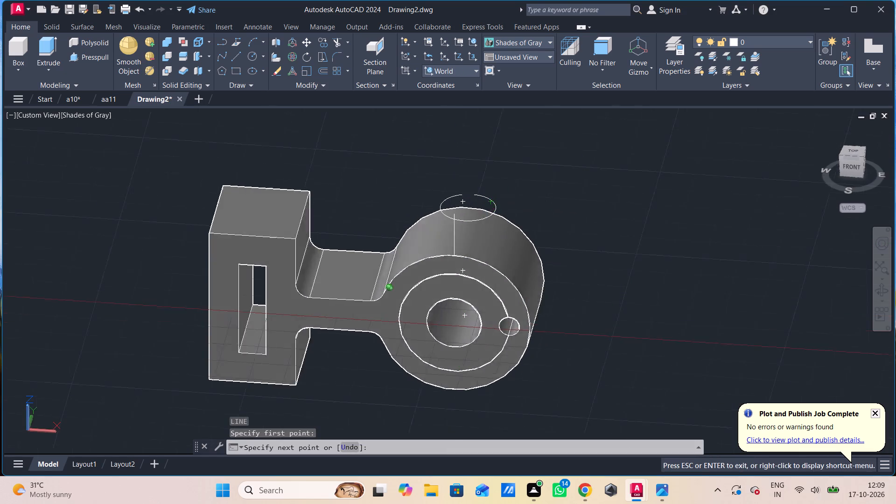
{"action": "middle_click_drag", "start_coordinate": [493, 208], "coordinate": [424, 231], "text": "shift"}
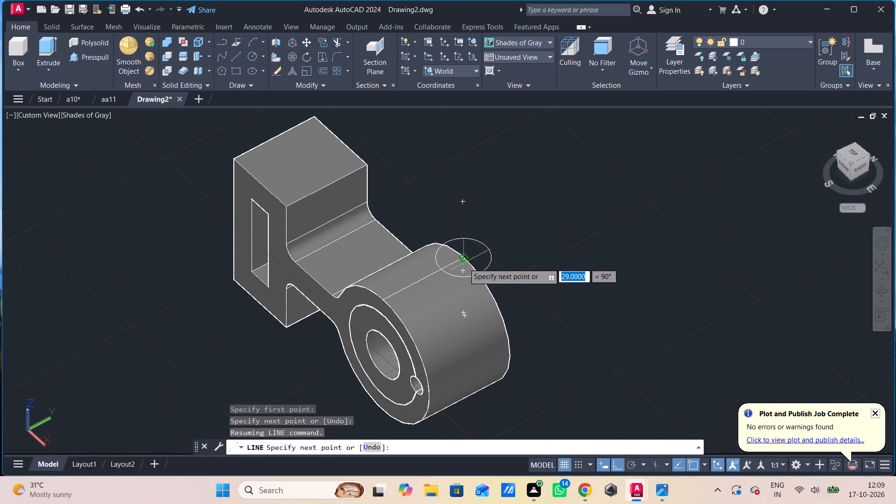
{"action": "left_click", "coordinate": [464, 259]}
{"action": "key", "text": "Escape"}
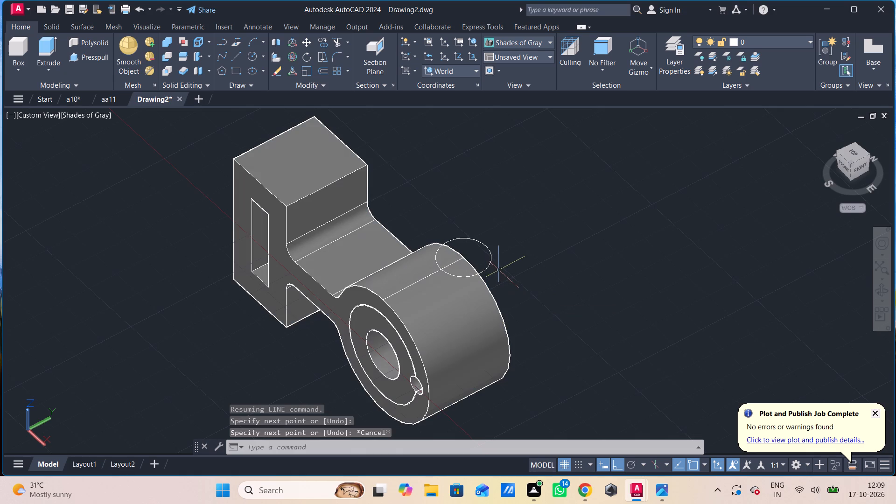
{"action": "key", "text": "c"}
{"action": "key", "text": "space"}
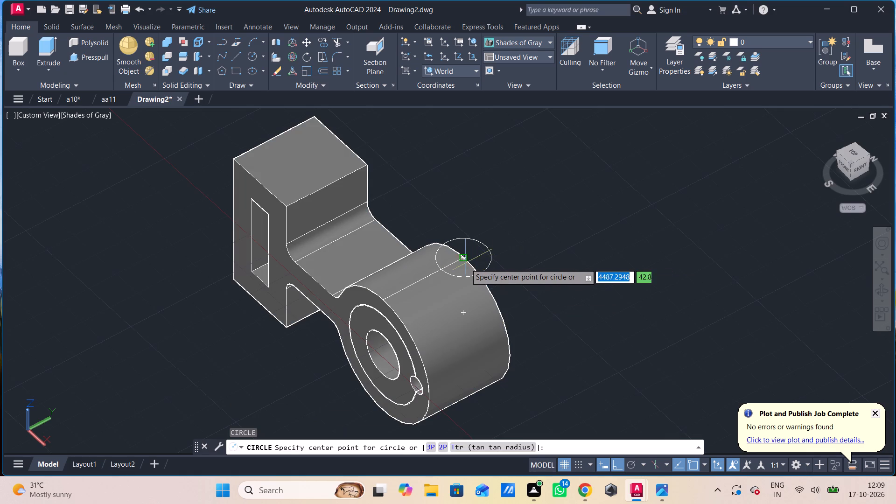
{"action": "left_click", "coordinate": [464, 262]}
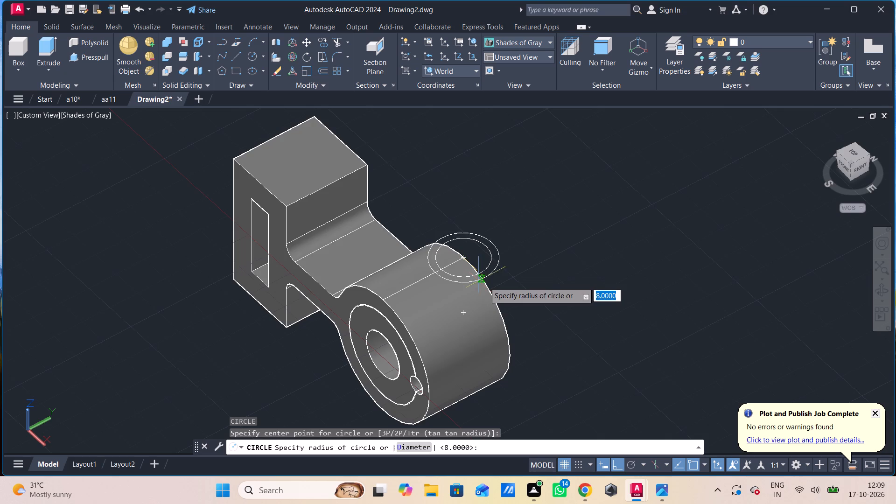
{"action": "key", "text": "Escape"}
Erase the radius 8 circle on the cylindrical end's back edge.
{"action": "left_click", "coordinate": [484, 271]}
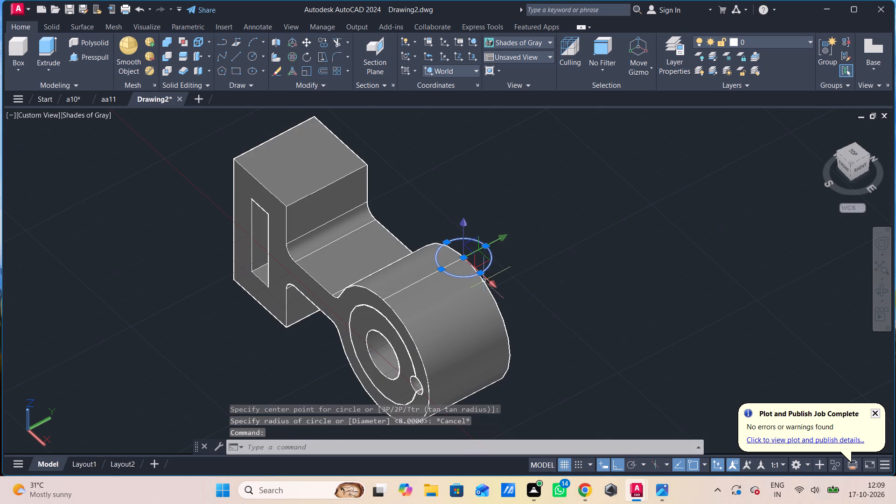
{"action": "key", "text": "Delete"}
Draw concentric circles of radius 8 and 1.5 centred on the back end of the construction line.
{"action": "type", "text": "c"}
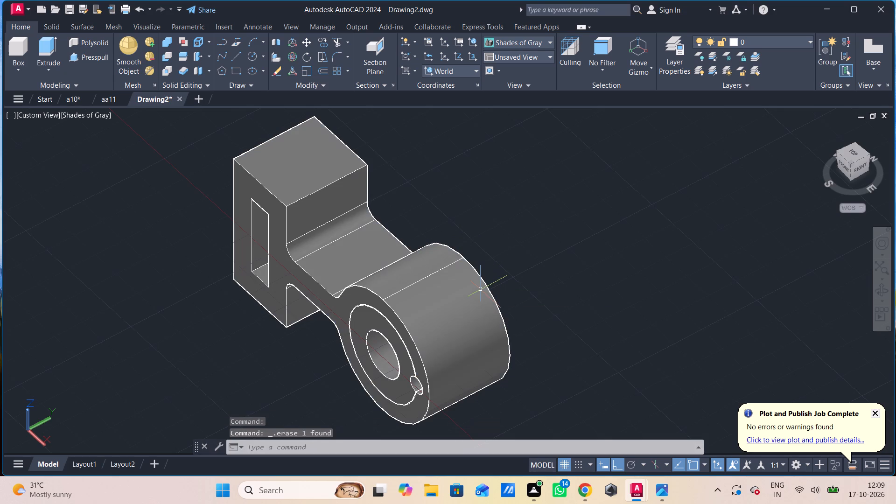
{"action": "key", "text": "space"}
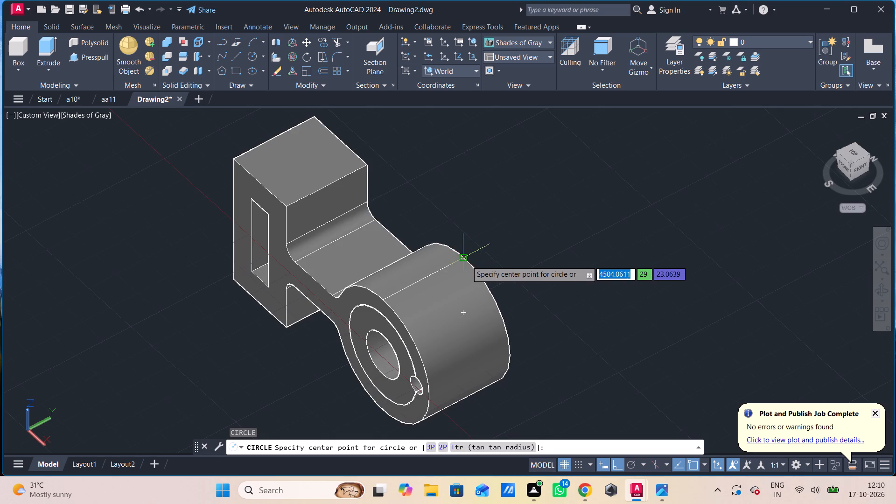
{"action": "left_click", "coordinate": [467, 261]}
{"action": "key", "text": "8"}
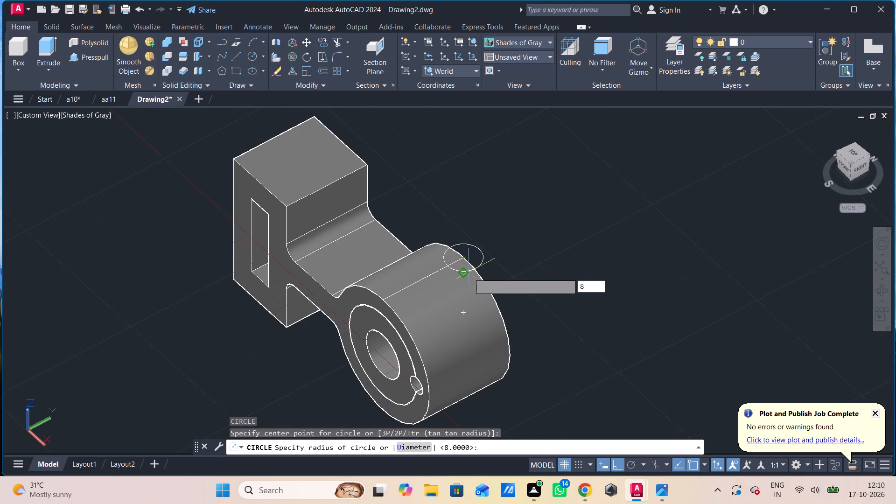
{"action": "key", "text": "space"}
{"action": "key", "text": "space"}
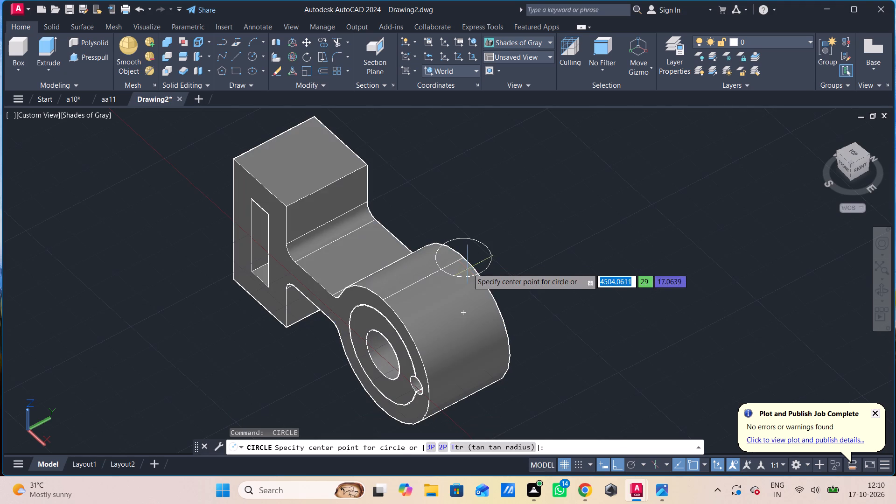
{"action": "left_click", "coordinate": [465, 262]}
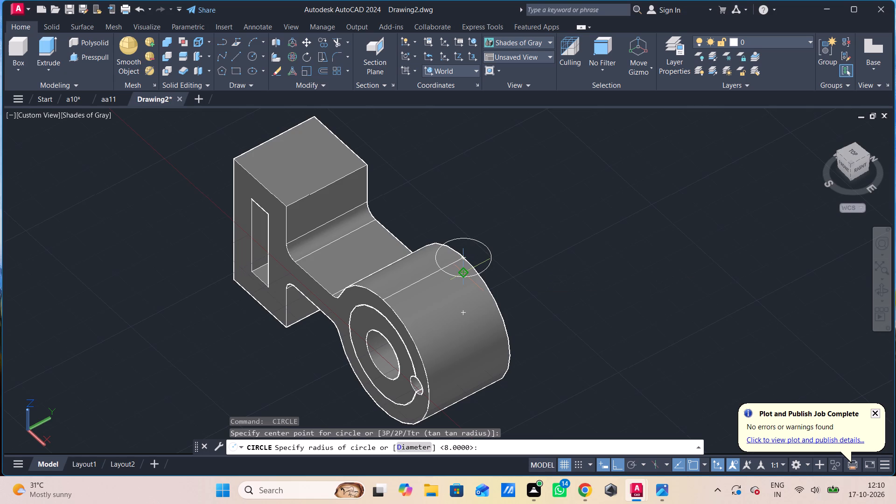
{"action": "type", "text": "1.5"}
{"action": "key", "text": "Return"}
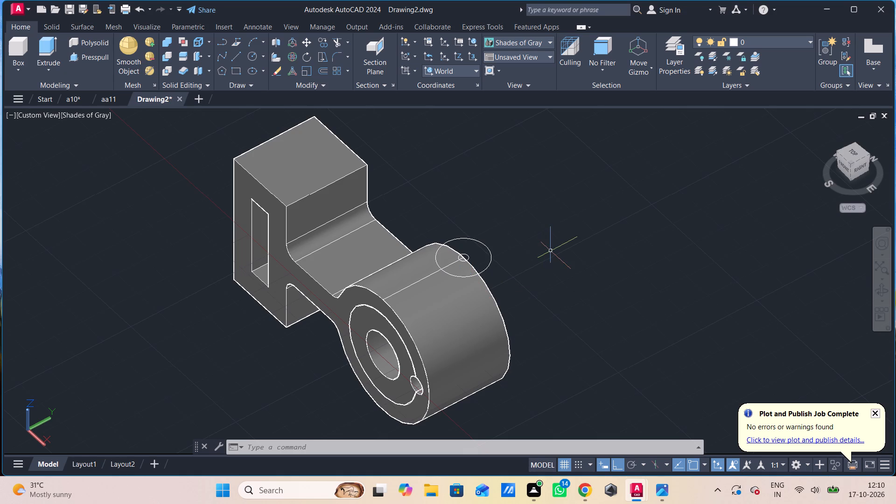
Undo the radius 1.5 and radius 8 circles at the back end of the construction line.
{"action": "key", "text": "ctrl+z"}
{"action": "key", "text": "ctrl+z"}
Draw concentric circles of radius 8 and 1.5 centred on the construction line, slightly in from its back end.
{"action": "key", "text": "c"}
{"action": "key", "text": "space"}
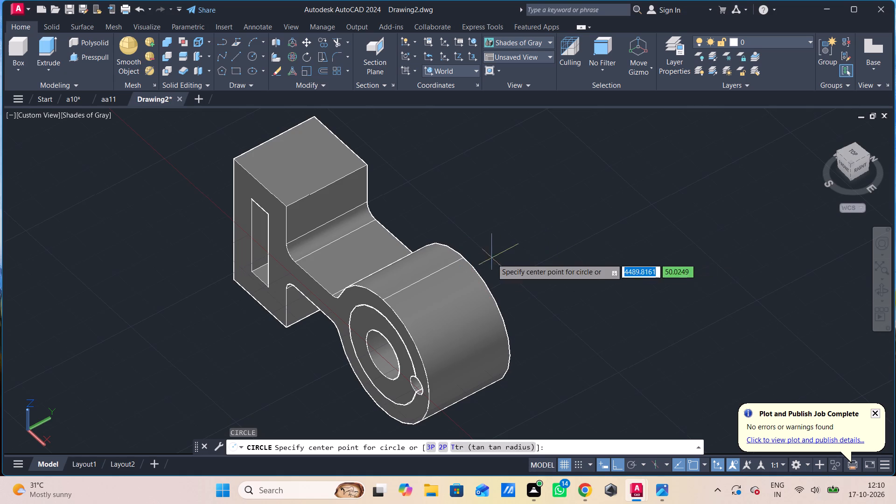
{"action": "left_click", "coordinate": [456, 265]}
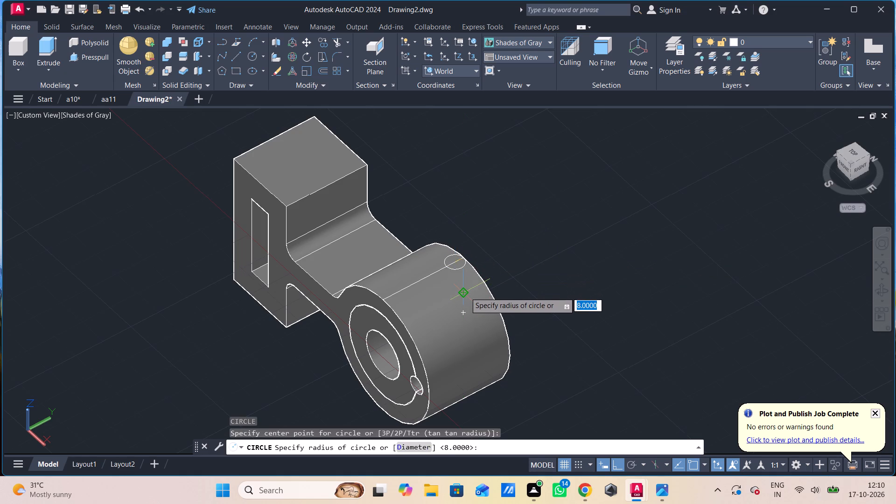
{"action": "key", "text": "8"}
{"action": "key", "text": "Return"}
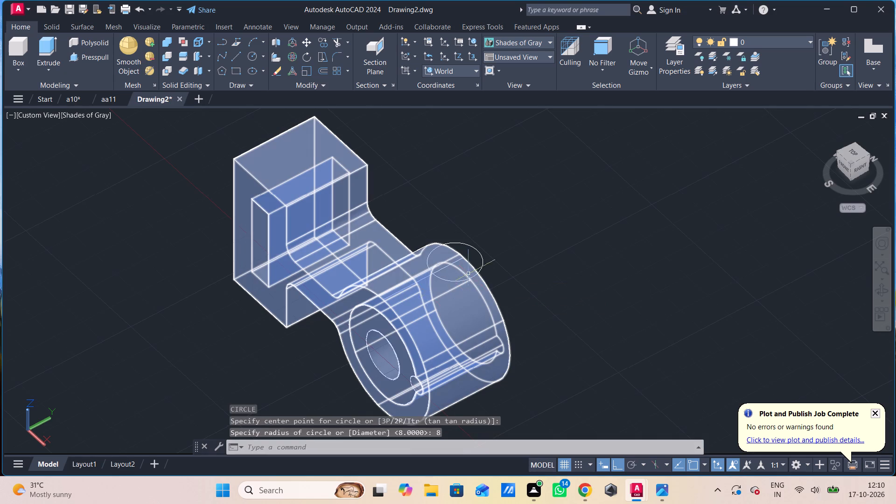
{"action": "key", "text": "space"}
{"action": "left_click", "coordinate": [455, 264]}
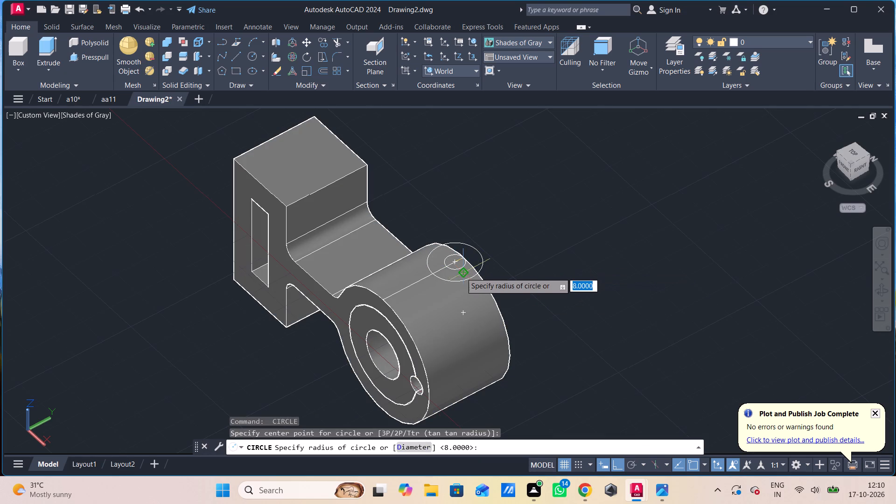
{"action": "scroll", "coordinate": [463, 272], "scroll_direction": "up", "scroll_amount": 2}
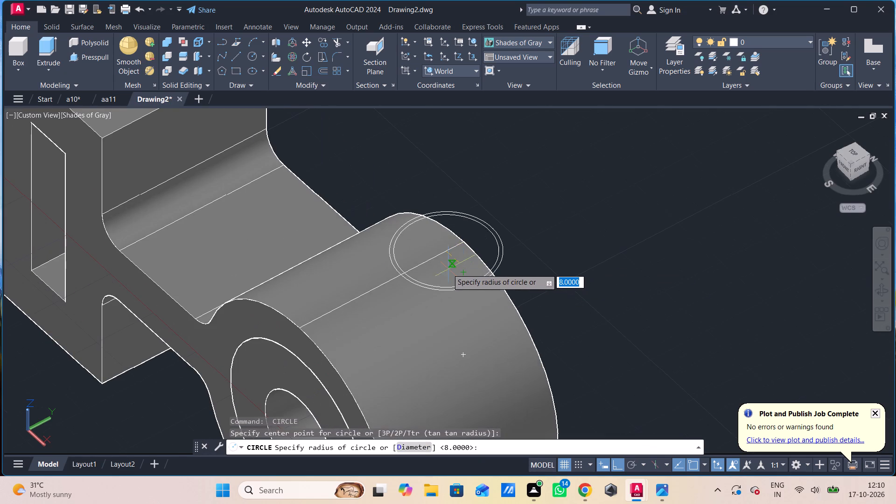
{"action": "type", "text": "1.5"}
{"action": "key", "text": "Return"}
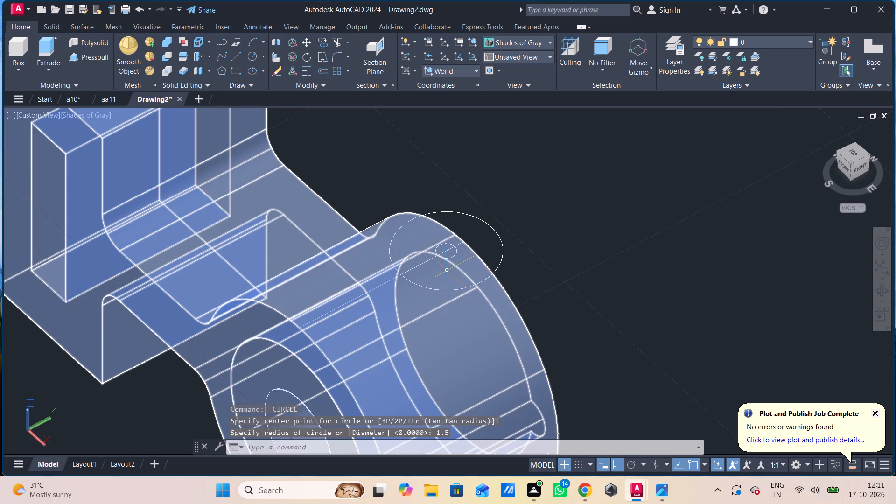
Erase the construction line along the top of the cylindrical end.
{"action": "left_click", "coordinate": [380, 286]}
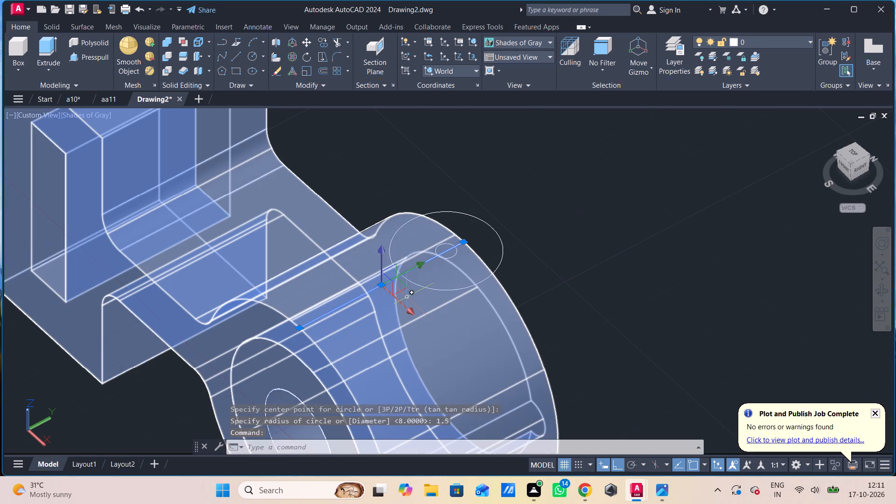
{"action": "key", "text": "Delete"}
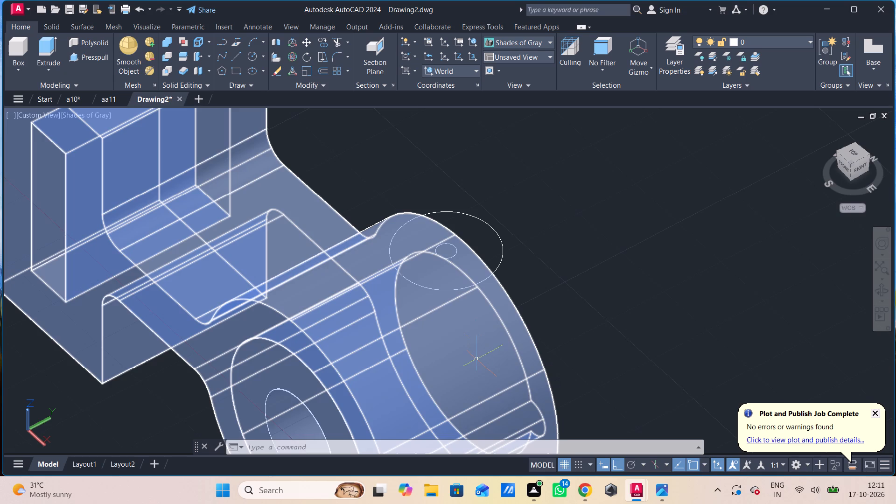
{"action": "middle_click_drag", "start_coordinate": [476, 360], "coordinate": [509, 245]}
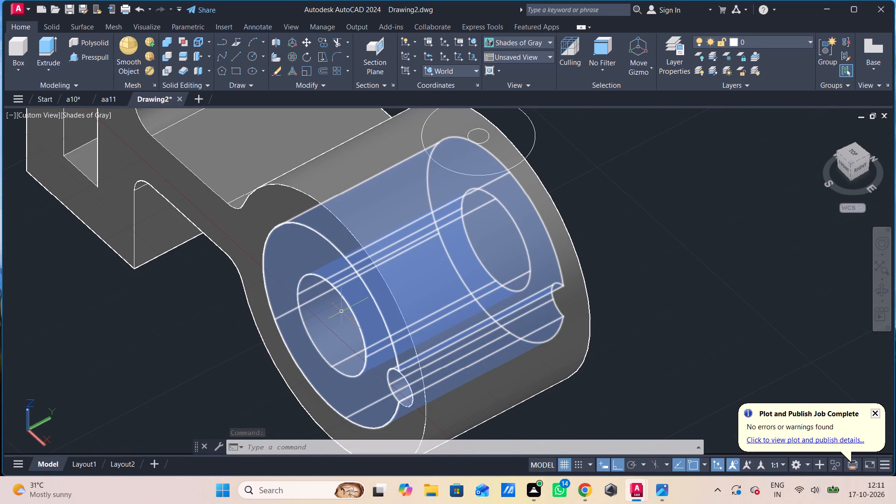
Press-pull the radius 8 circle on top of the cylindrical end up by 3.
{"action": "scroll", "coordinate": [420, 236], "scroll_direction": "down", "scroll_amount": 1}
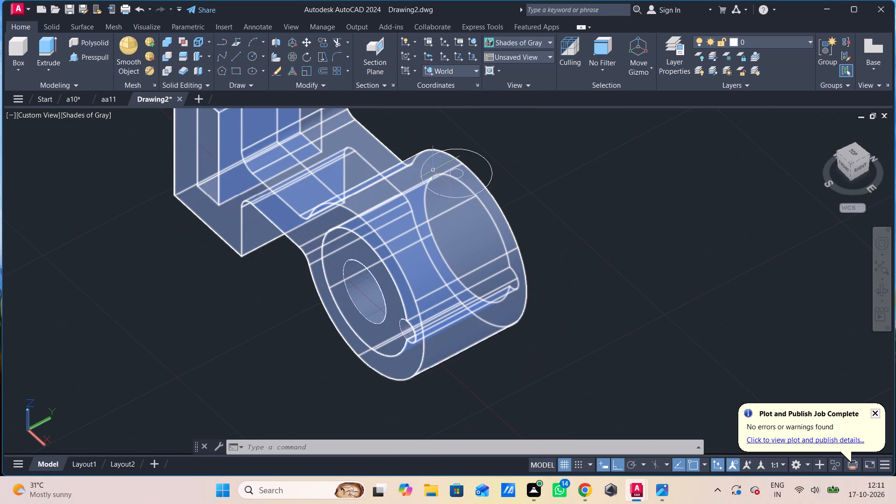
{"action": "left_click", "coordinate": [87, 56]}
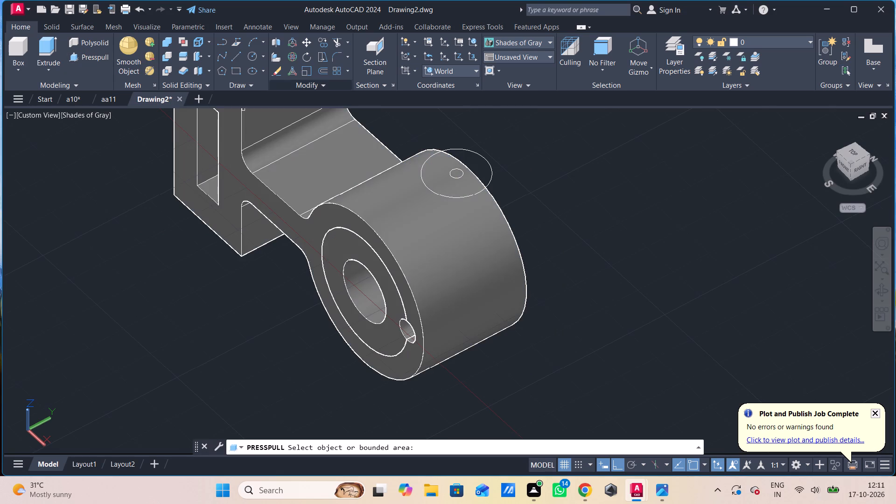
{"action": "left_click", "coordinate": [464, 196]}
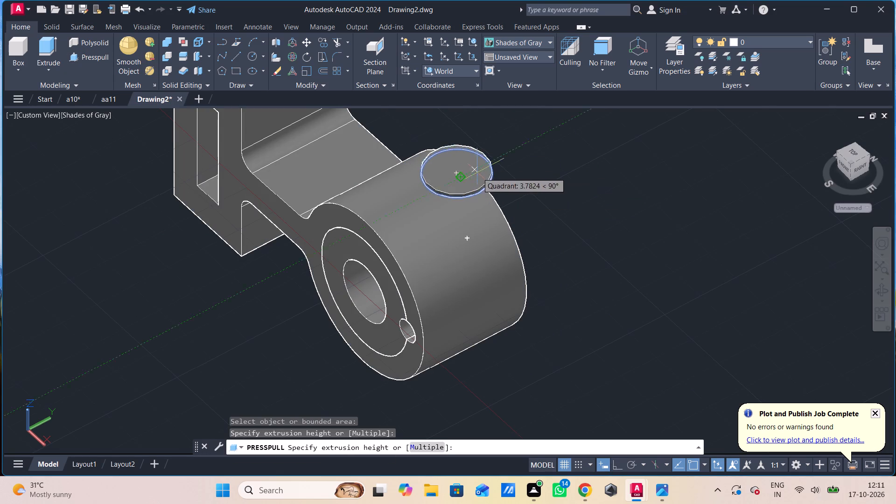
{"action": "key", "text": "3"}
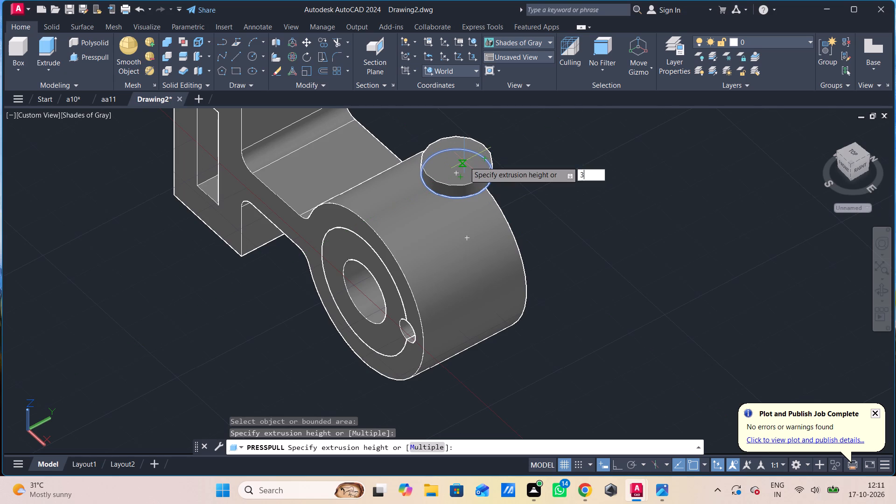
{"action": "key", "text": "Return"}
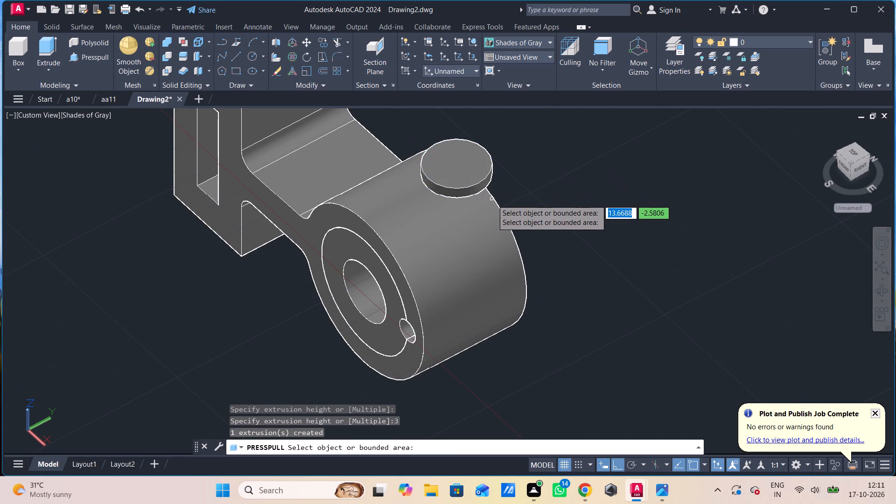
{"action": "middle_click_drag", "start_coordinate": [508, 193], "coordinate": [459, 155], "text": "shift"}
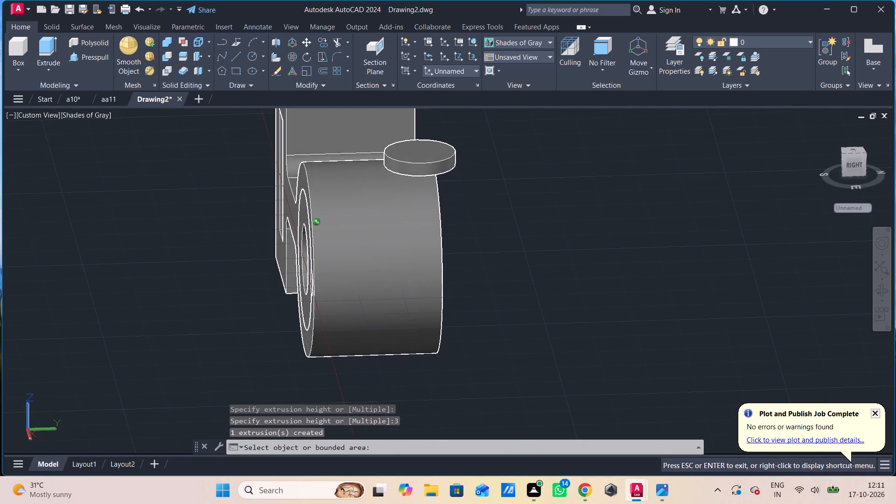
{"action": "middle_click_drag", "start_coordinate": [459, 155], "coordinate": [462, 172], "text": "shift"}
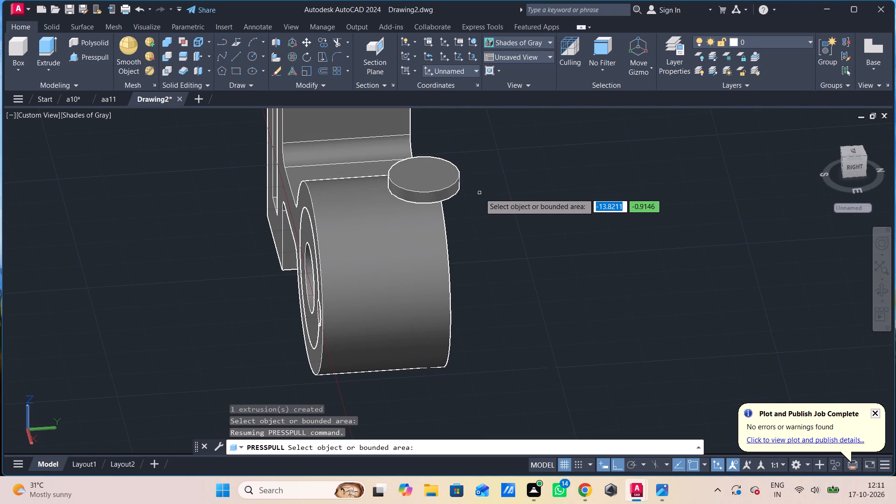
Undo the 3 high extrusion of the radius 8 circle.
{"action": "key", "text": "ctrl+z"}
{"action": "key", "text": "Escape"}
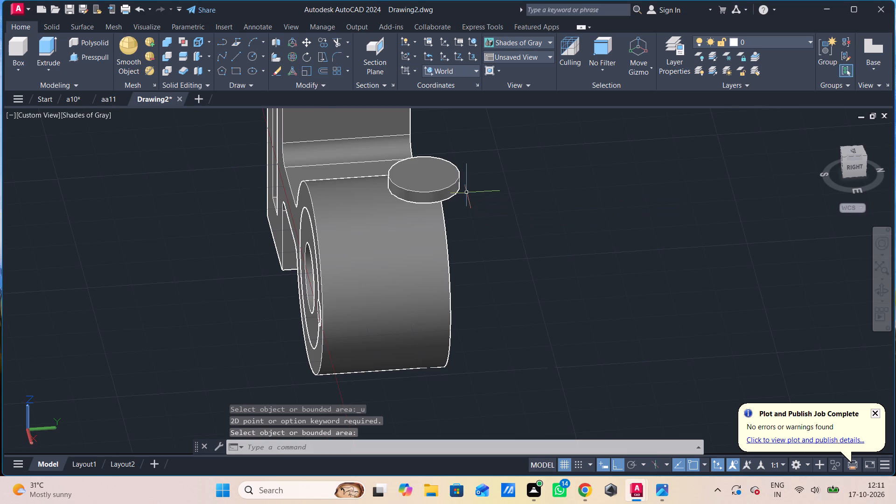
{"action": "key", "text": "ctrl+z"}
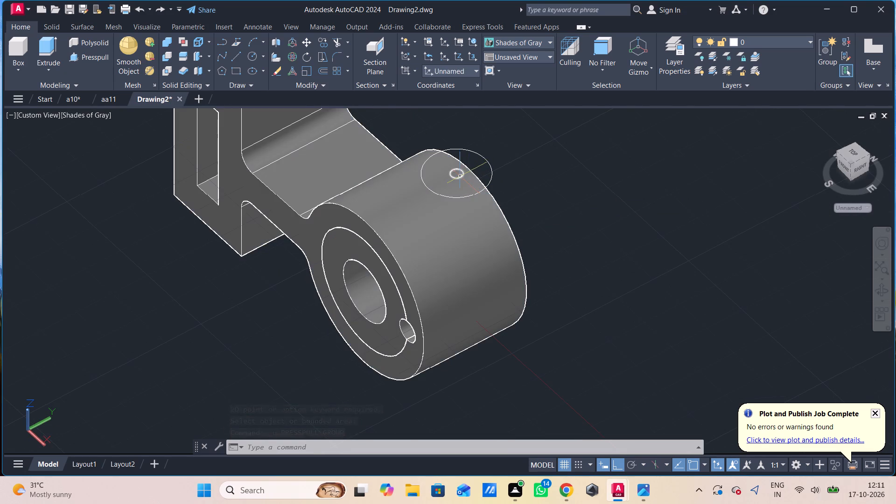
Erase the radius 1.5 circle inside the radius 8 circle on top of the cylindrical end.
{"action": "left_click", "coordinate": [460, 176]}
{"action": "key", "text": "Delete"}
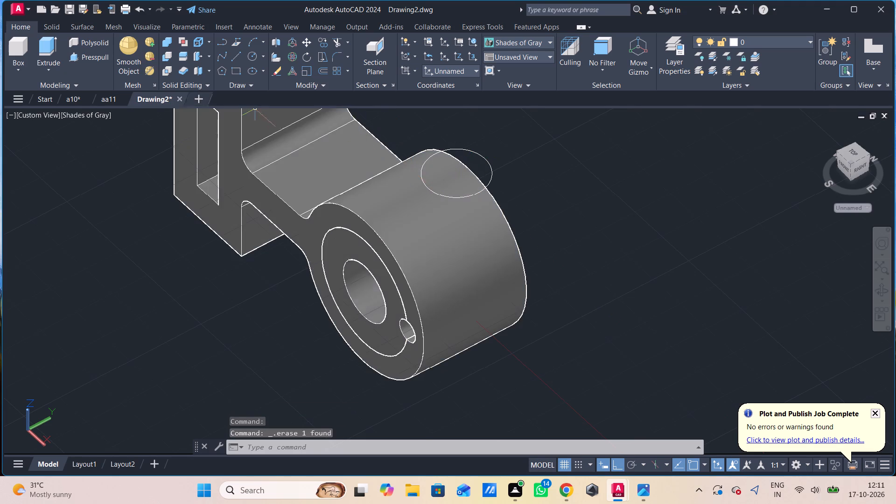
Press-pull the remaining radius 8 circle up by 3 to form a disc on the cylindrical end.
{"action": "left_click", "coordinate": [97, 60]}
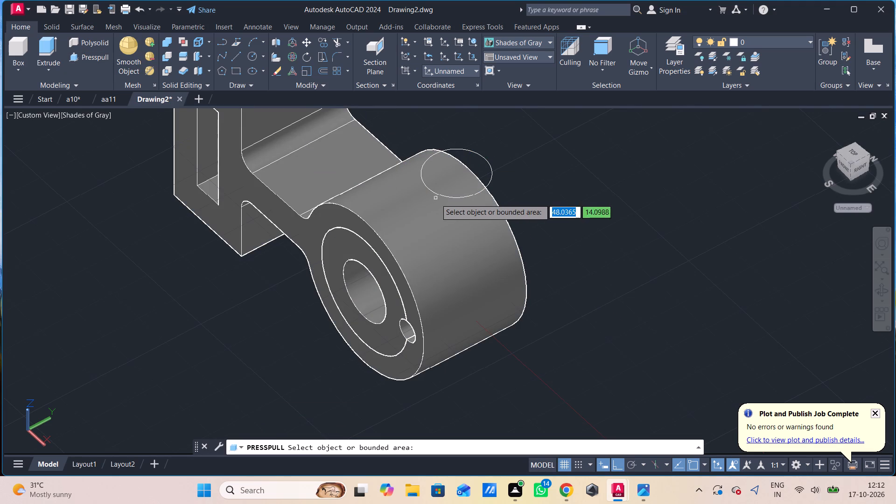
{"action": "left_click", "coordinate": [464, 200]}
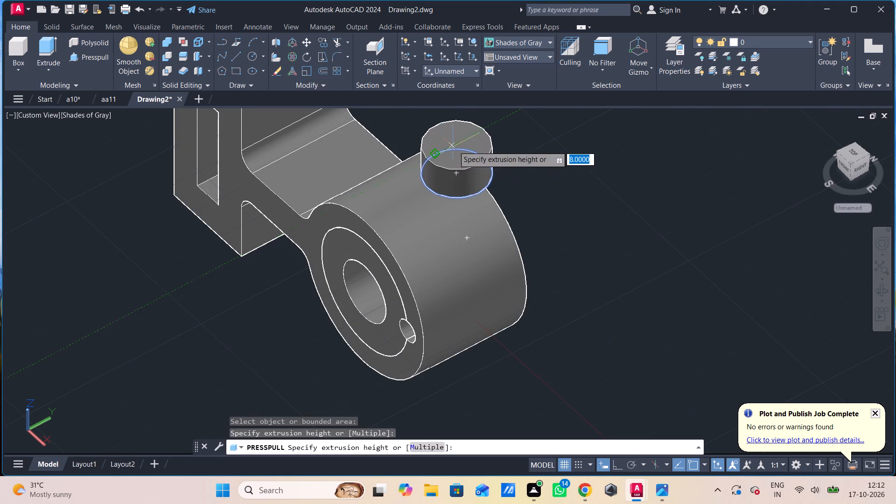
{"action": "key", "text": "3"}
{"action": "key", "text": "Return"}
{"action": "key", "text": "Escape"}
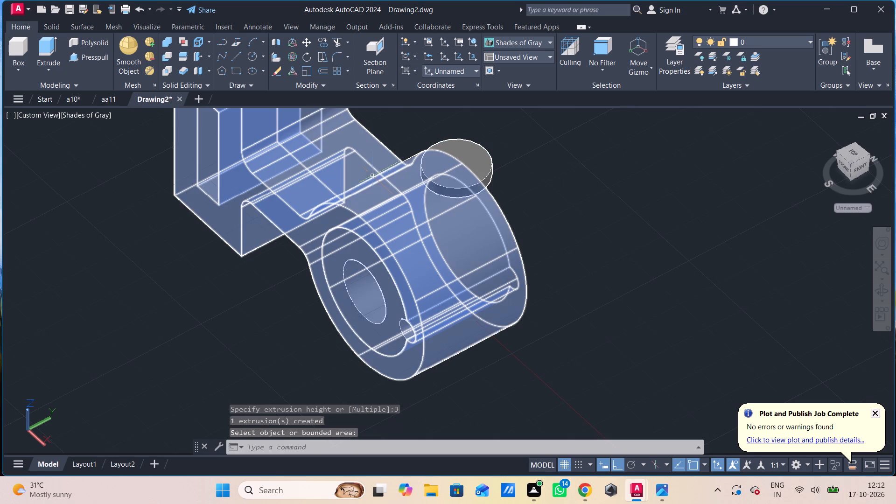
Draw a circle of radius 1.5 centred on the disc's top face.
{"action": "key", "text": "c"}
{"action": "key", "text": "space"}
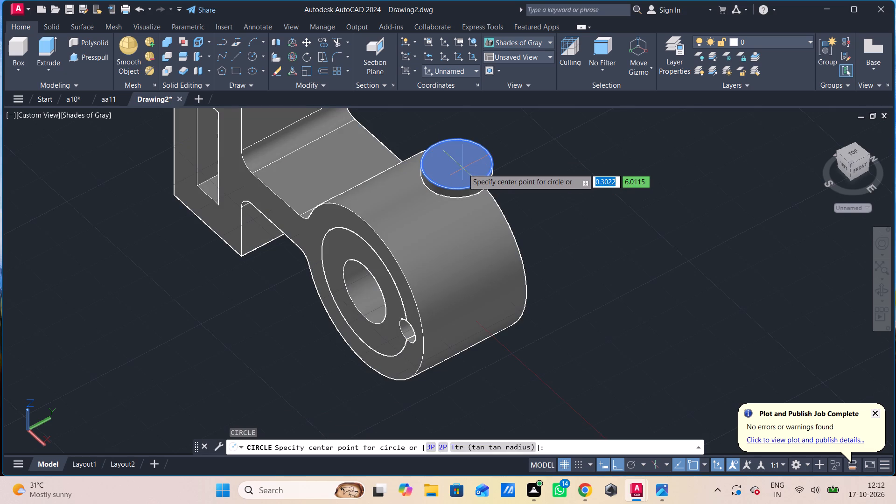
{"action": "left_click", "coordinate": [456, 167]}
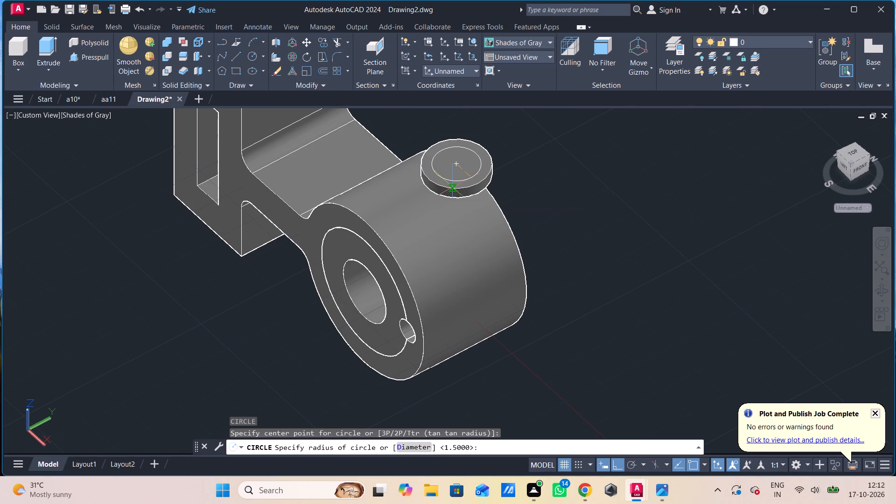
{"action": "type", "text": "1."}
{"action": "key", "text": "5"}
{"action": "key", "text": "Return"}
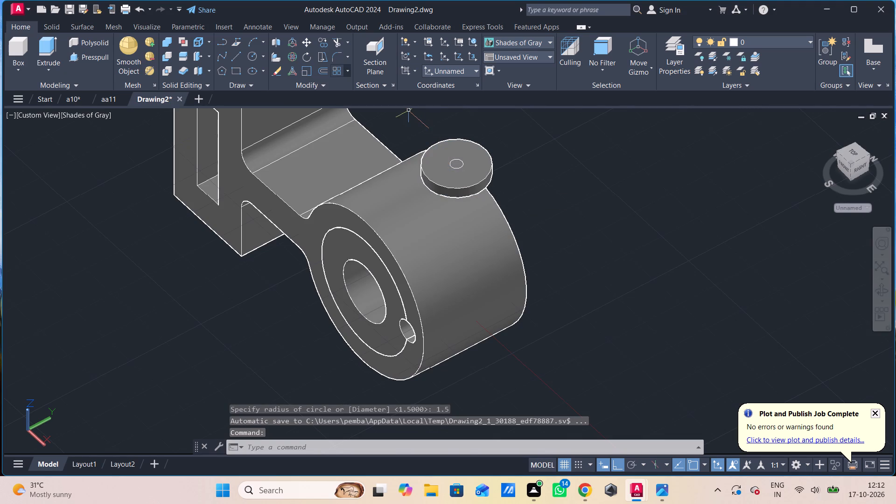
Press-pull the radius 1.5 circle by -6 to cut a hole down through the disc.
{"action": "left_click", "coordinate": [104, 56]}
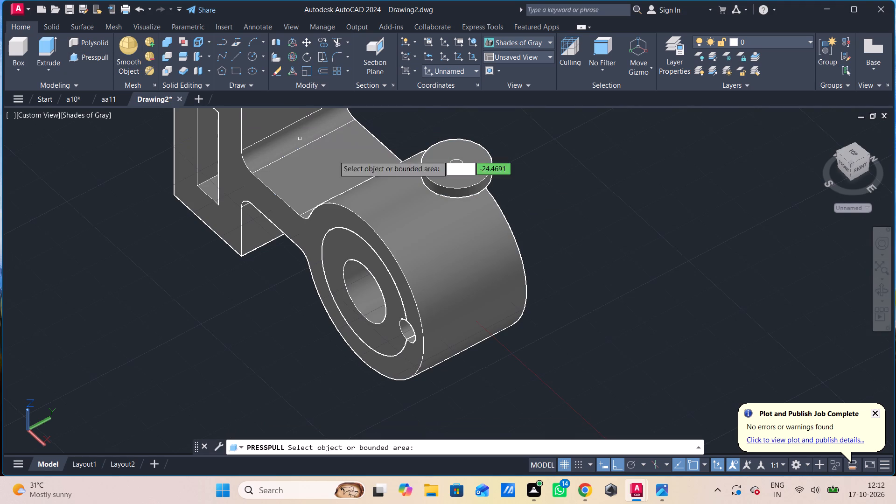
{"action": "left_click", "coordinate": [455, 164]}
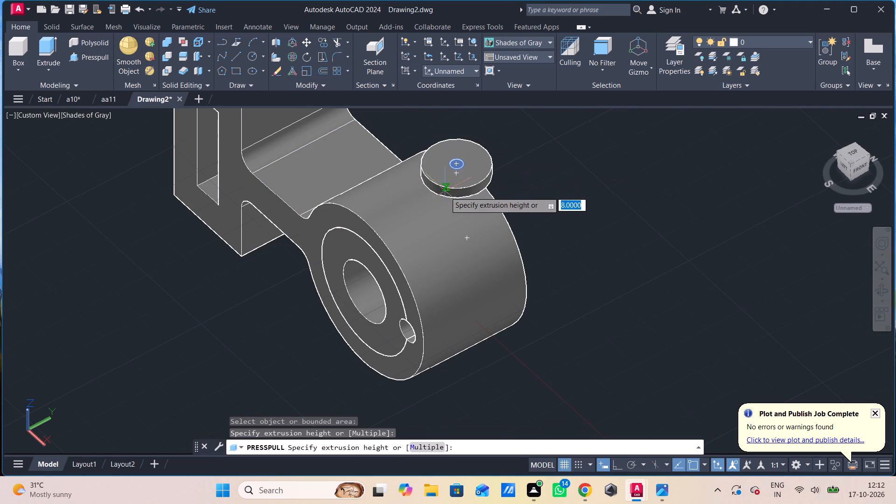
{"action": "type", "text": "-6"}
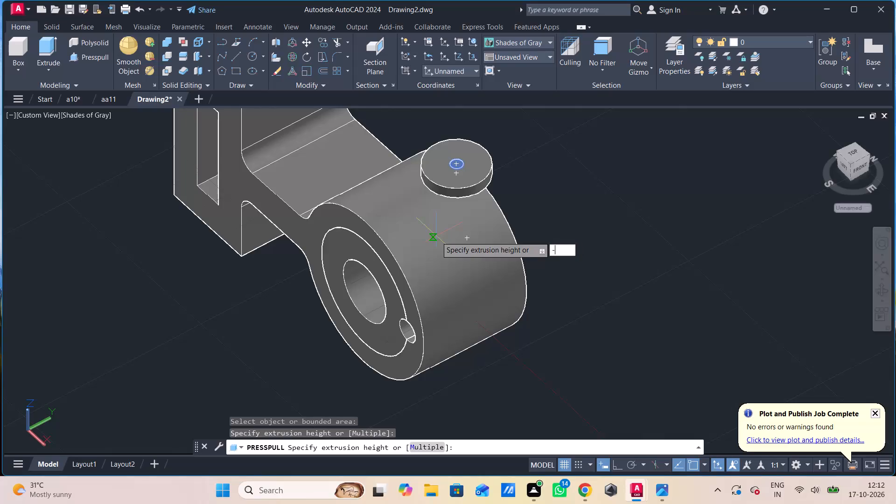
{"action": "key", "text": "Return"}
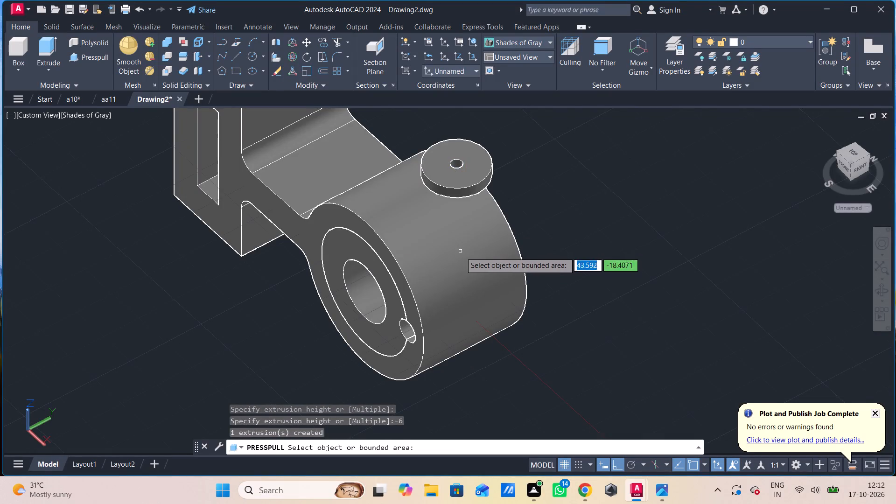
{"action": "key", "text": "Escape"}
Draw a straight line about 46 long from the disc's rear top quadrant toward the rectangular block, parallel to the arm.
{"action": "middle_click_drag", "start_coordinate": [541, 246], "coordinate": [574, 225], "text": "shift"}
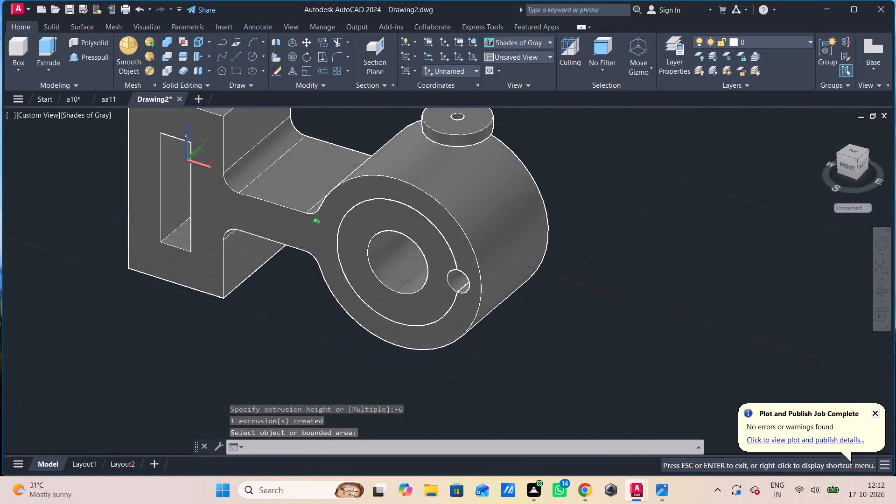
{"action": "middle_click_drag", "start_coordinate": [574, 225], "coordinate": [577, 210], "text": "shift"}
{"action": "middle_click_drag", "start_coordinate": [567, 206], "coordinate": [584, 299]}
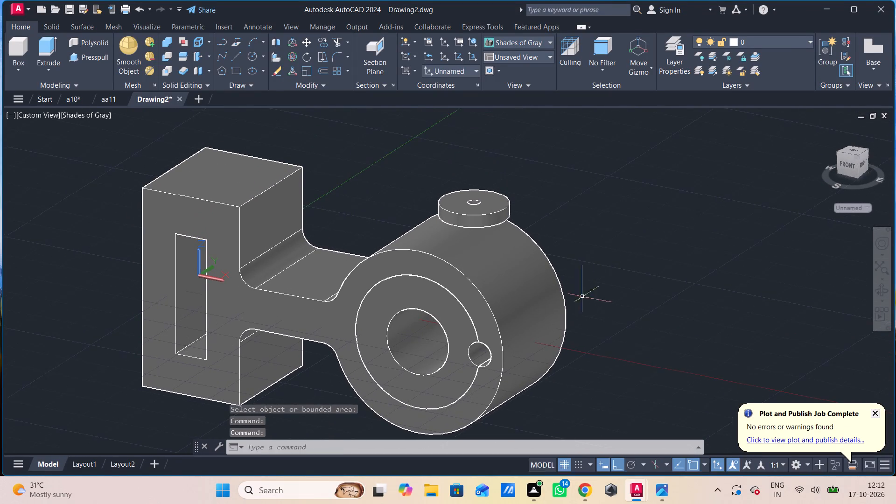
{"action": "middle_click_drag", "start_coordinate": [572, 280], "coordinate": [602, 299], "text": "shift"}
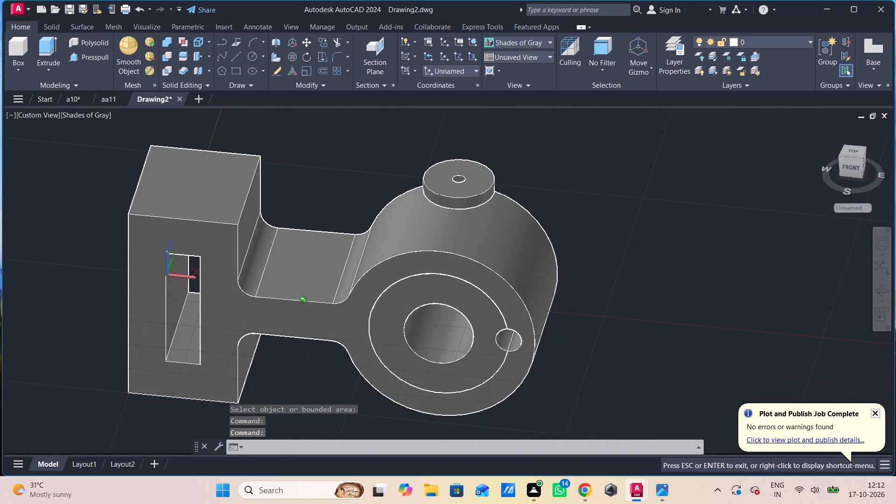
{"action": "middle_click_drag", "start_coordinate": [602, 299], "coordinate": [602, 299], "text": "shift"}
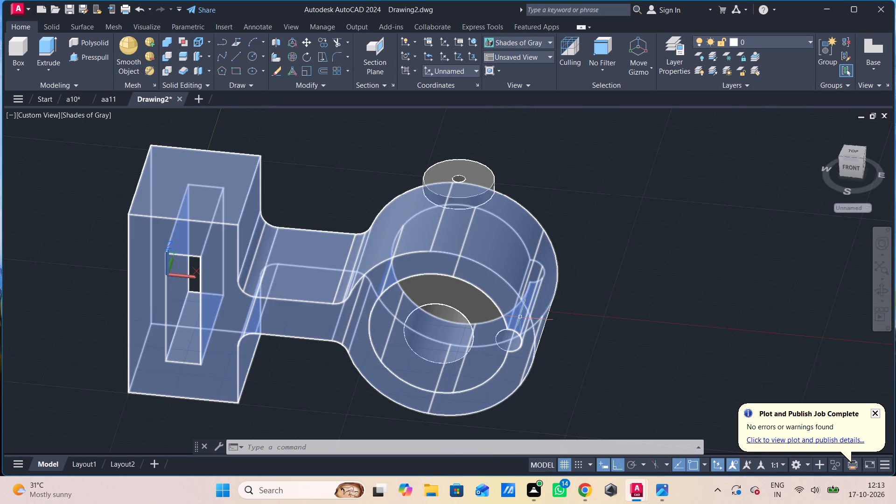
{"action": "middle_click_drag", "start_coordinate": [522, 320], "coordinate": [658, 322], "text": "shift"}
{"action": "middle_click_drag", "start_coordinate": [451, 303], "coordinate": [483, 312], "text": "shift"}
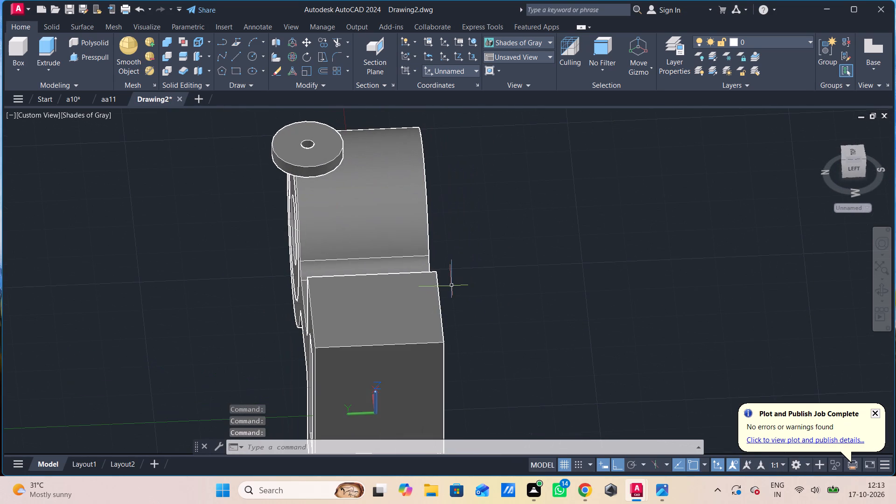
{"action": "key", "text": "l"}
{"action": "key", "text": "space"}
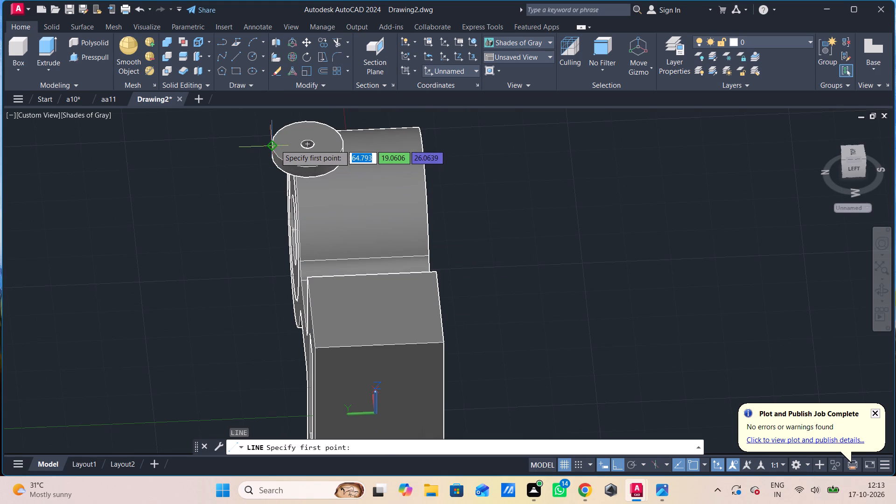
{"action": "left_click", "coordinate": [275, 145]}
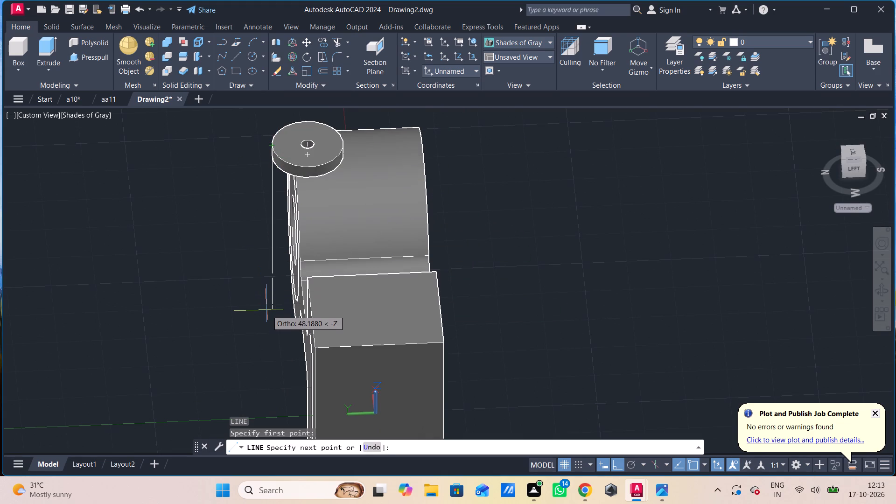
{"action": "middle_click_drag", "start_coordinate": [268, 310], "coordinate": [207, 271], "text": "shift"}
{"action": "middle_click_drag", "start_coordinate": [199, 251], "coordinate": [138, 242], "text": "shift"}
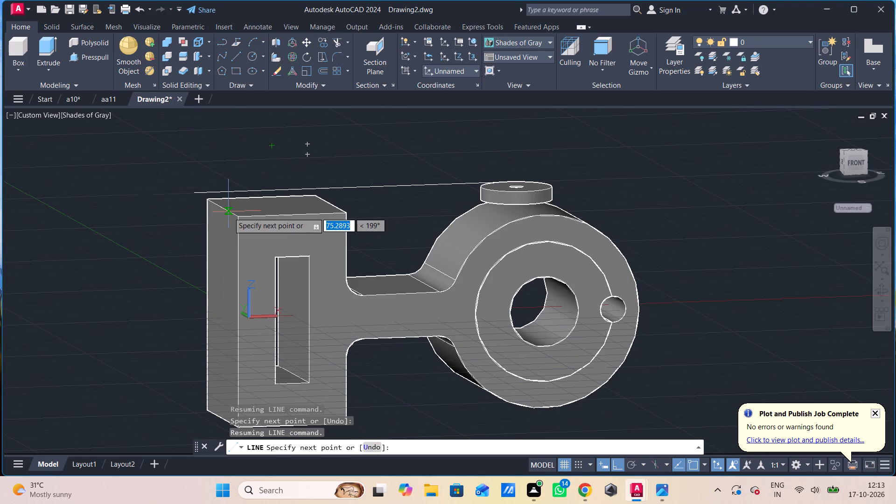
{"action": "middle_click_drag", "start_coordinate": [229, 212], "coordinate": [203, 207], "text": "shift"}
{"action": "middle_click_drag", "start_coordinate": [218, 180], "coordinate": [213, 249], "text": "shift"}
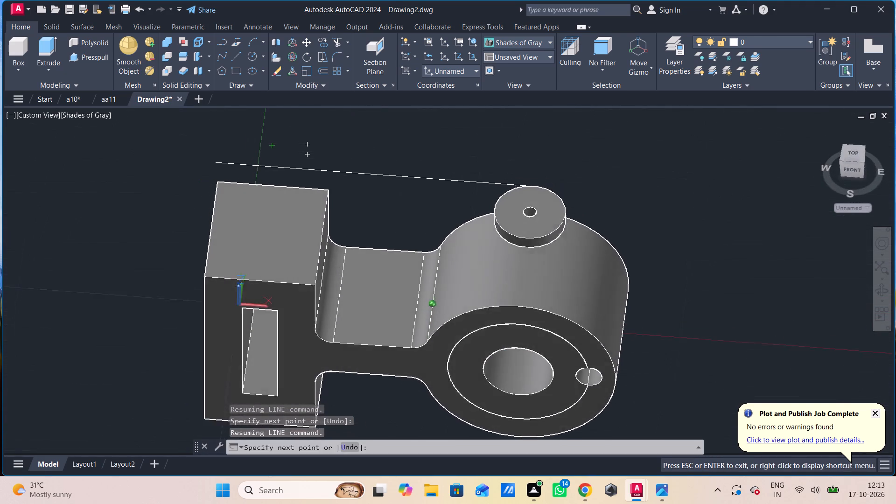
{"action": "middle_click_drag", "start_coordinate": [213, 249], "coordinate": [210, 260], "text": "shift"}
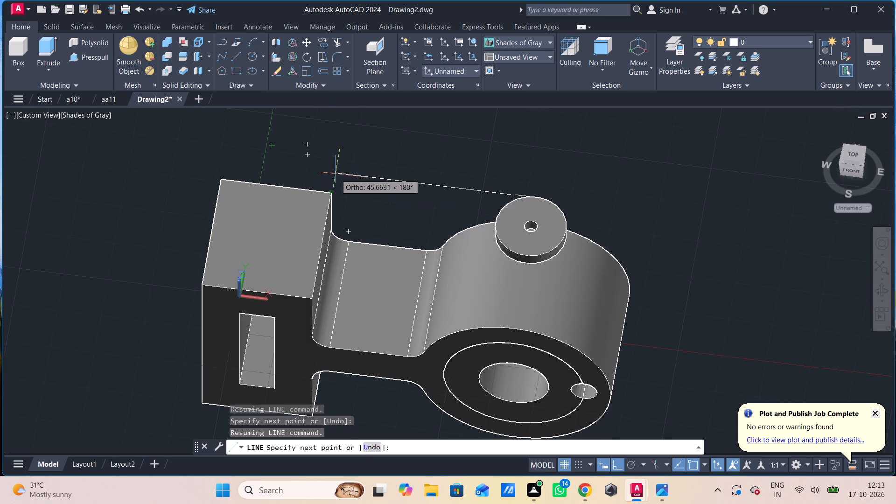
{"action": "left_click", "coordinate": [336, 174]}
{"action": "key", "text": "Escape"}
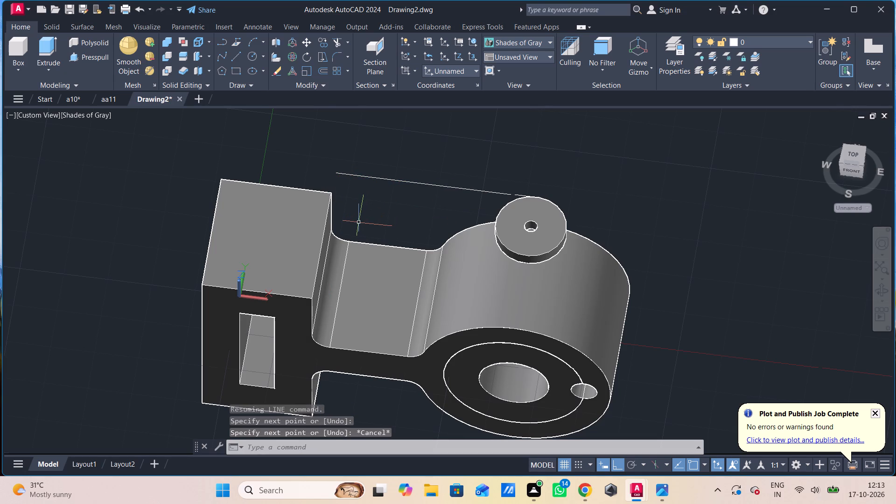
Draw a straight line about 39 long from the block's rear top corner nearest the arm to the disc's lower edge.
{"action": "key", "text": "l"}
{"action": "key", "text": "Return"}
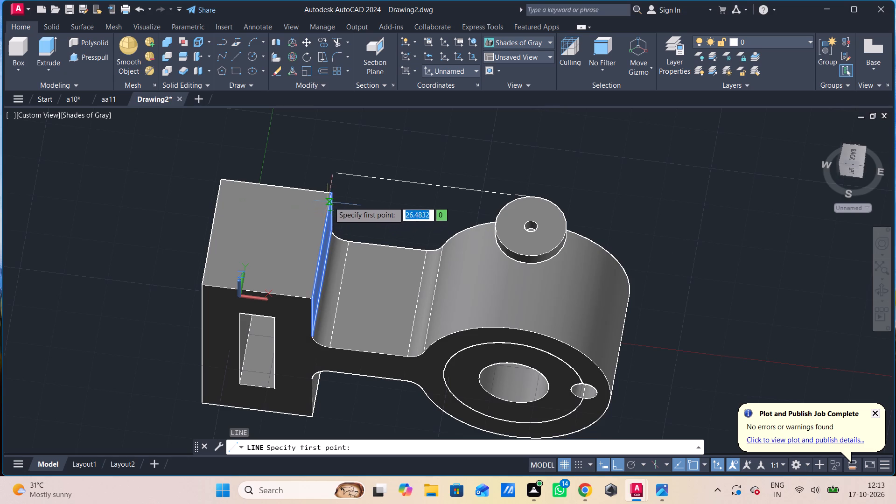
{"action": "left_click", "coordinate": [334, 197]}
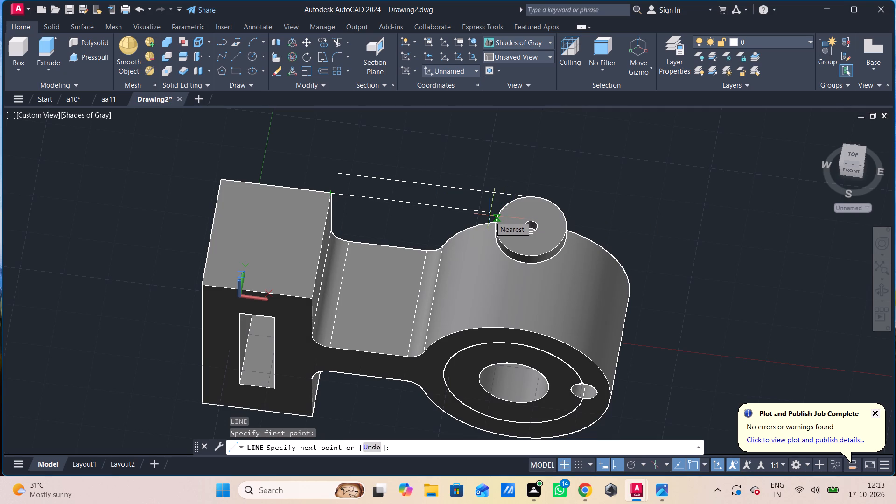
{"action": "middle_click_drag", "start_coordinate": [492, 217], "coordinate": [577, 190], "text": "shift"}
{"action": "middle_click_drag", "start_coordinate": [470, 209], "coordinate": [489, 211], "text": "shift"}
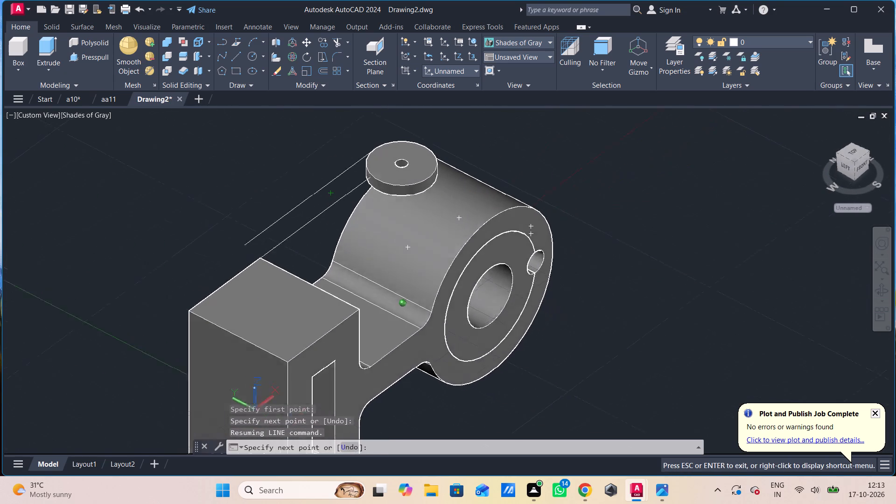
{"action": "middle_click_drag", "start_coordinate": [489, 211], "coordinate": [528, 204], "text": "shift"}
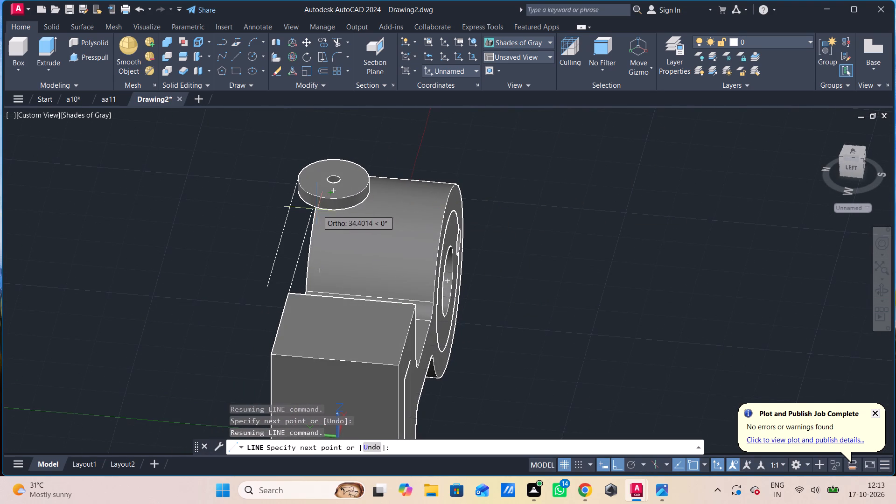
{"action": "scroll", "coordinate": [315, 208], "scroll_direction": "up", "scroll_amount": 2}
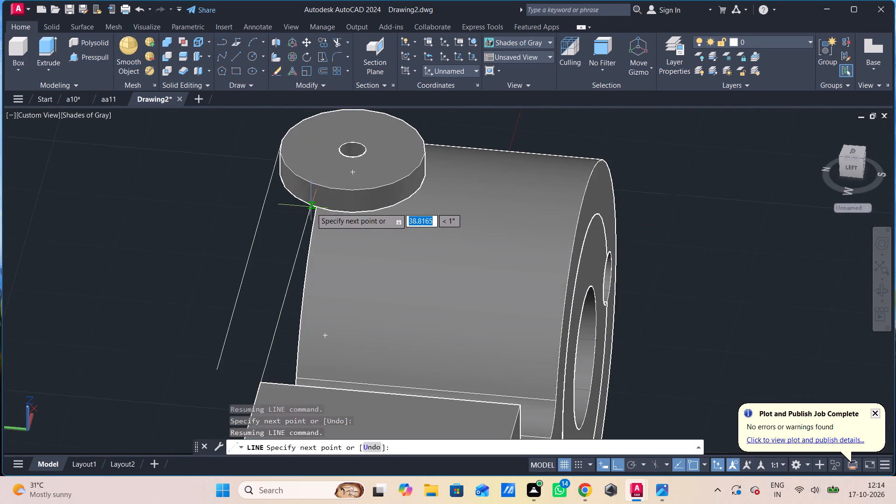
{"action": "scroll", "coordinate": [311, 208], "scroll_direction": "up", "scroll_amount": 1}
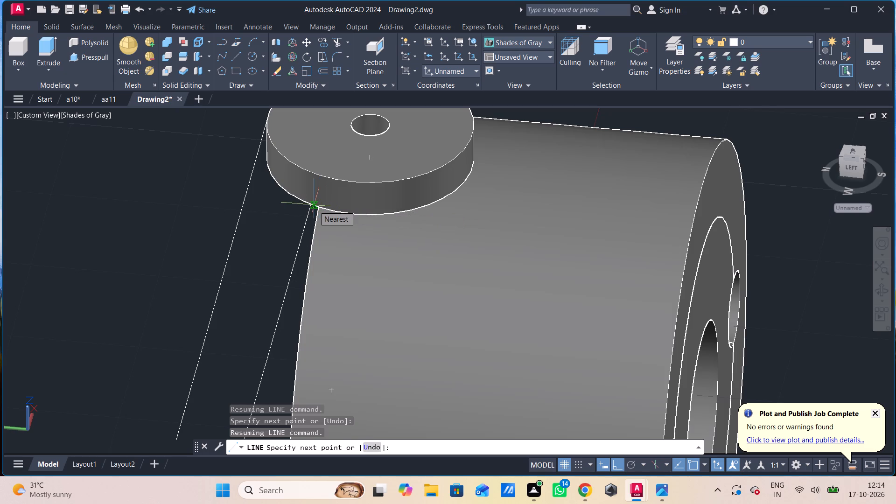
{"action": "scroll", "coordinate": [314, 206], "scroll_direction": "up", "scroll_amount": 2}
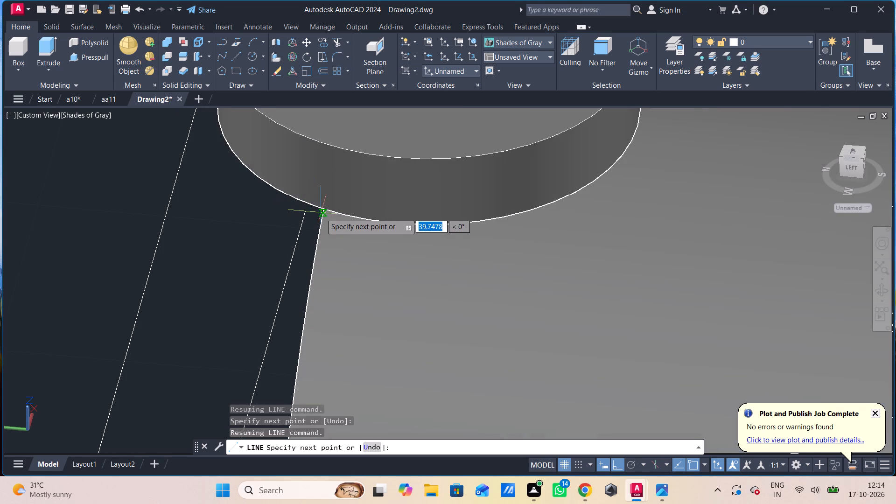
{"action": "left_click", "coordinate": [309, 205]}
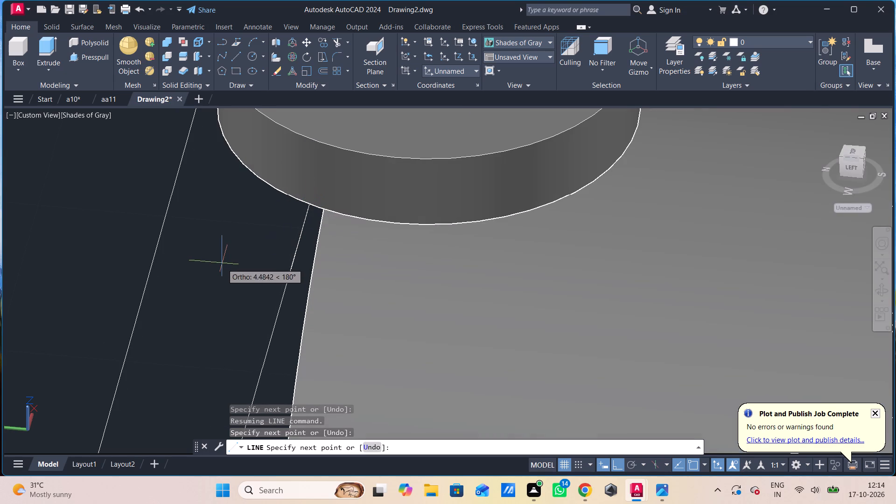
{"action": "key", "text": "Escape"}
{"action": "scroll", "coordinate": [274, 274], "scroll_direction": "down", "scroll_amount": 2}
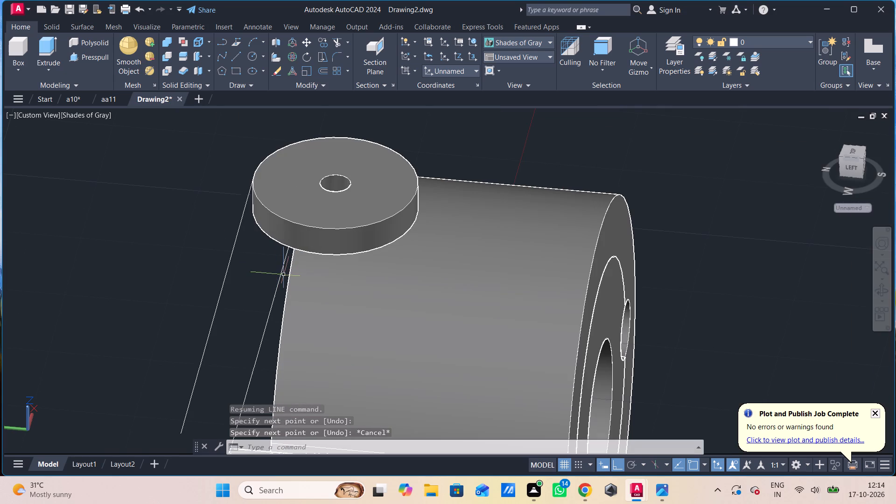
{"action": "middle_click_drag", "start_coordinate": [294, 280], "coordinate": [205, 289], "text": "shift"}
{"action": "scroll", "coordinate": [198, 258], "scroll_direction": "down", "scroll_amount": 2}
{"action": "middle_click_drag", "start_coordinate": [197, 257], "coordinate": [240, 282]}
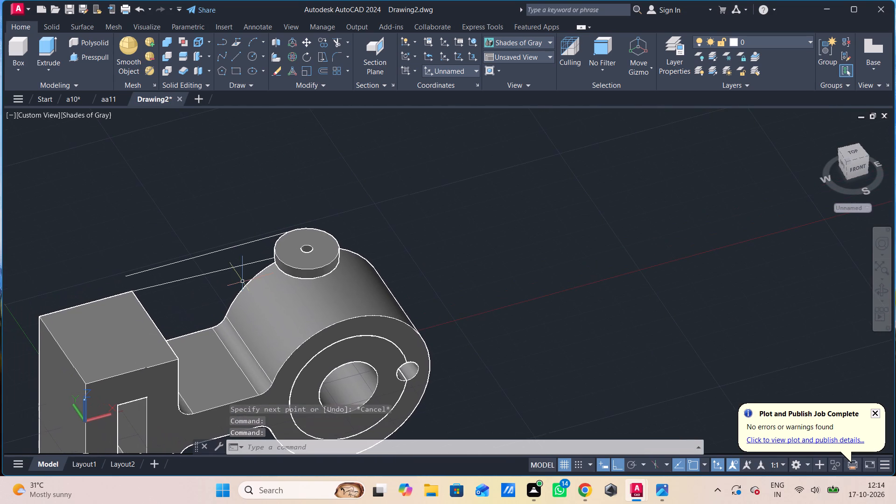
Draw a line from the block's outer rear top corner 10 straight backward, and continue it to the disc's rear top edge.
{"action": "key", "text": "l"}
{"action": "key", "text": "Return"}
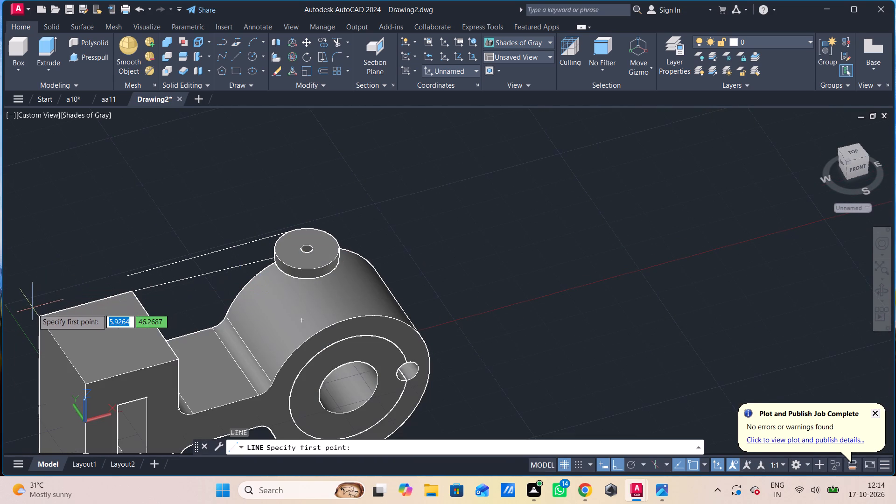
{"action": "left_click", "coordinate": [36, 316]}
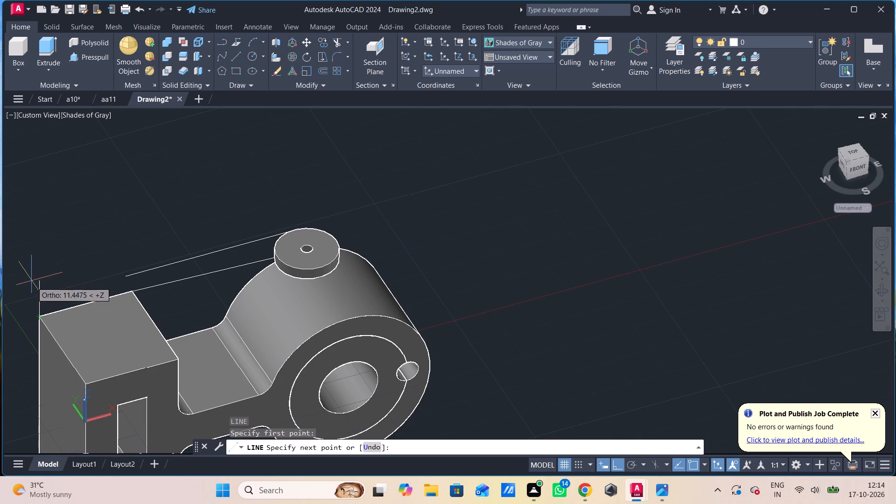
{"action": "type", "text": "10"}
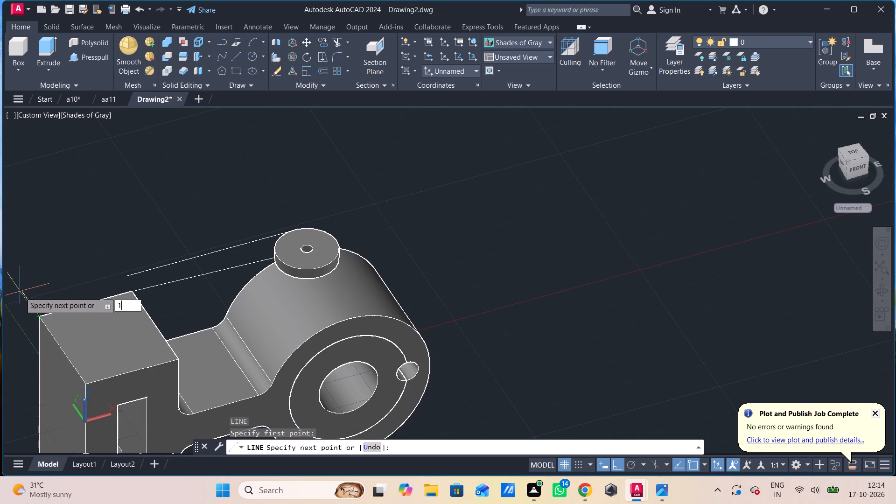
{"action": "key", "text": "Return"}
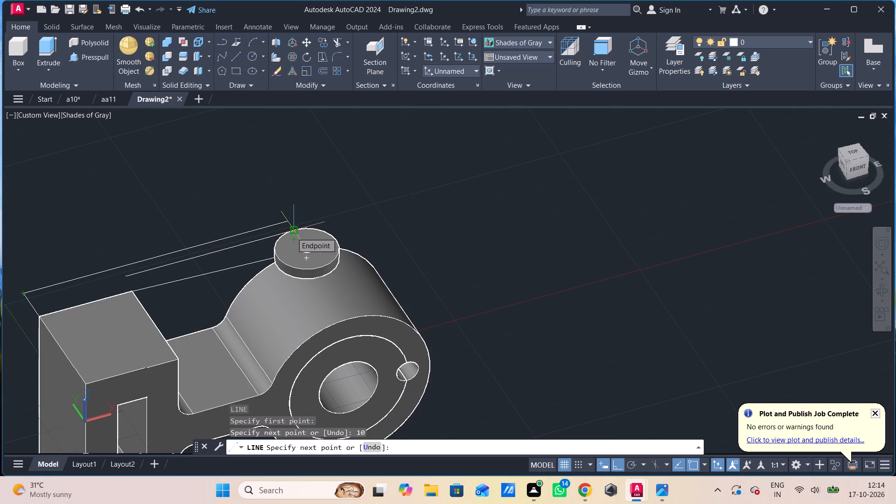
{"action": "scroll", "coordinate": [292, 232], "scroll_direction": "up", "scroll_amount": 3}
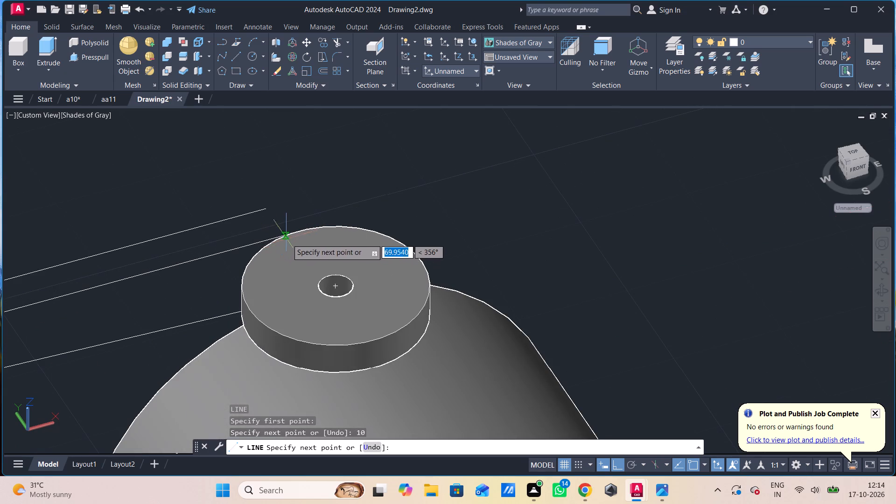
{"action": "left_click", "coordinate": [301, 232]}
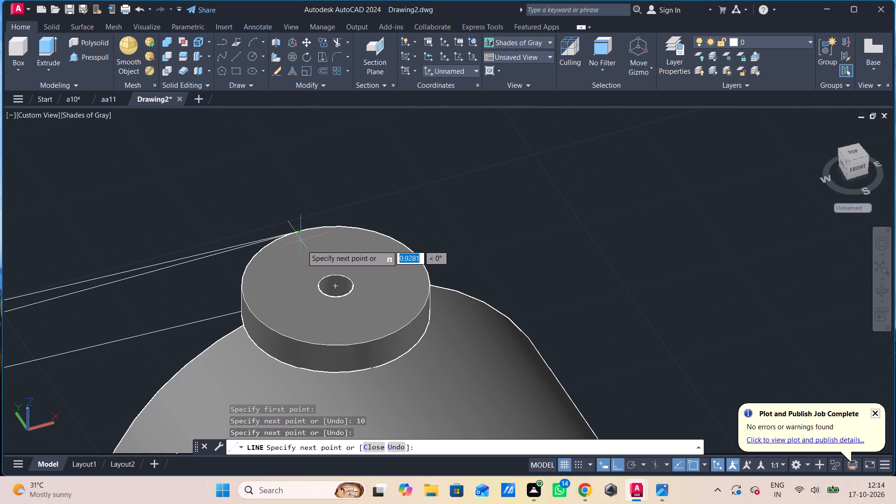
{"action": "scroll", "coordinate": [296, 280], "scroll_direction": "down", "scroll_amount": 2}
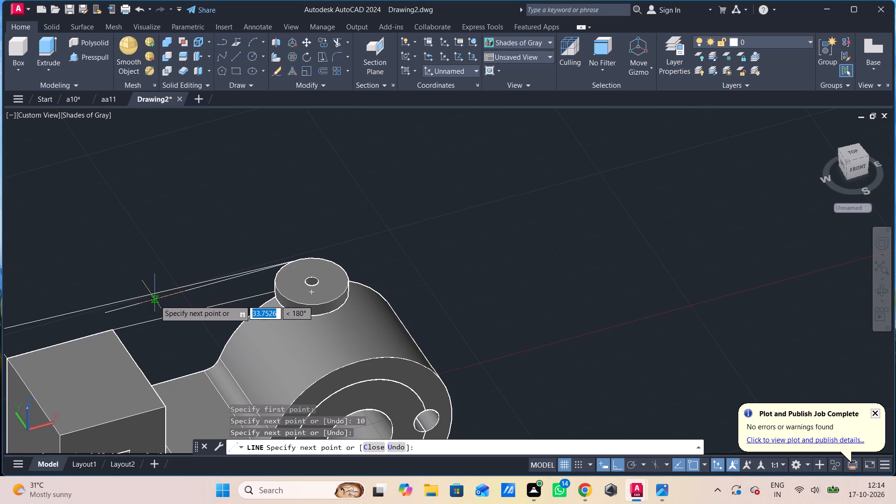
{"action": "left_click", "coordinate": [155, 300]}
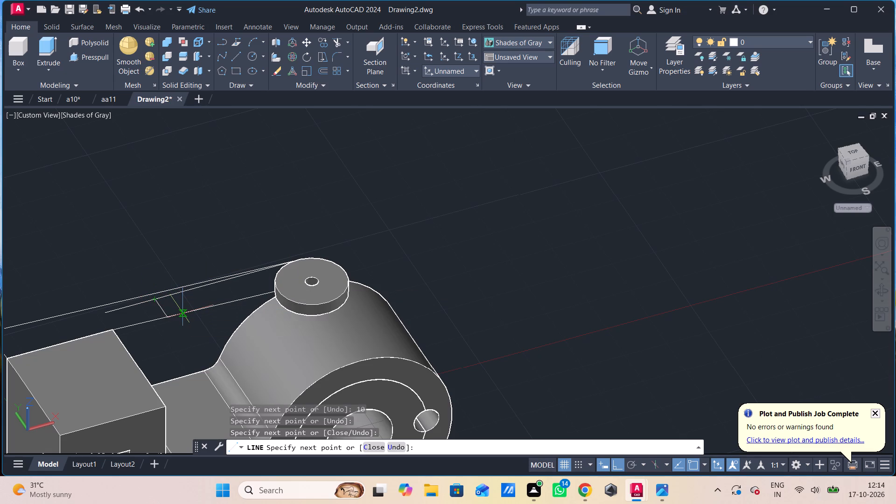
{"action": "key", "text": "ctrl+z"}
{"action": "key", "text": "Escape"}
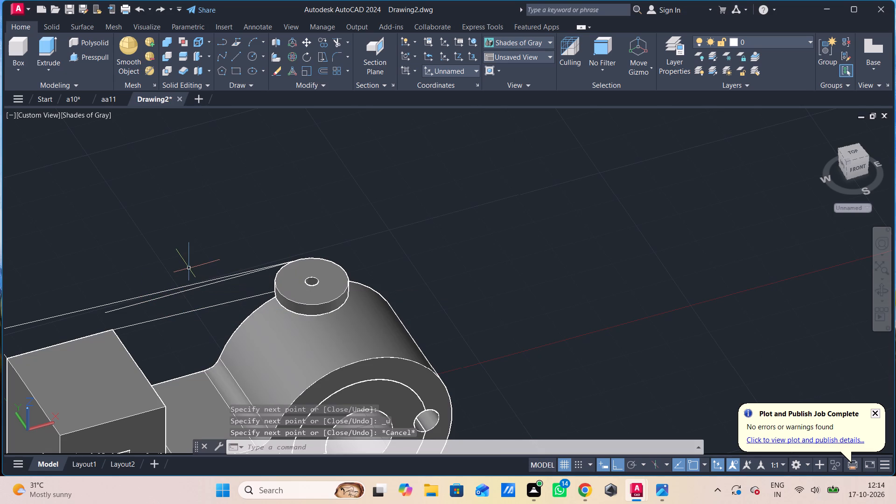
Delete the earlier line running from the disc's rear top quadrant toward the block.
{"action": "left_click", "coordinate": [173, 296]}
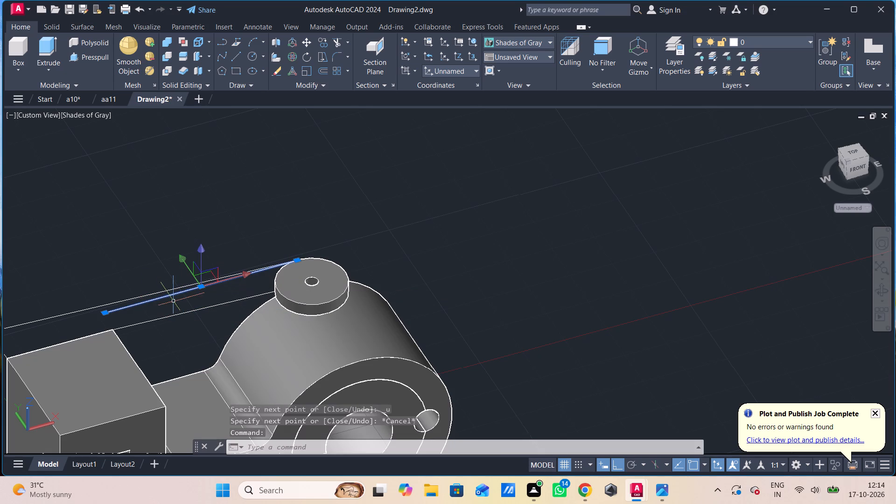
{"action": "key", "text": "Delete"}
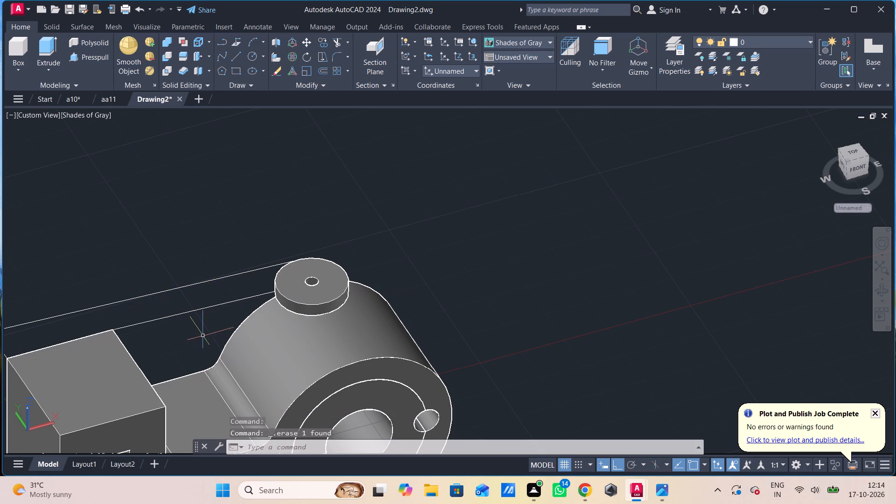
Stretch the disc end of the long outer line down to the rear of the disc's bottom edge.
{"action": "middle_click_drag", "start_coordinate": [208, 336], "coordinate": [286, 341], "text": "shift"}
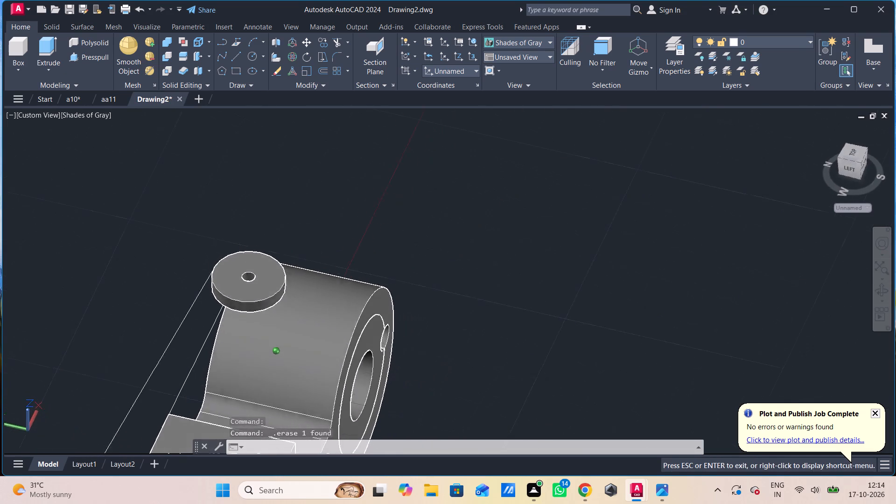
{"action": "middle_click_drag", "start_coordinate": [286, 341], "coordinate": [449, 313], "text": "shift"}
{"action": "middle_click_drag", "start_coordinate": [317, 380], "coordinate": [327, 371], "text": "shift"}
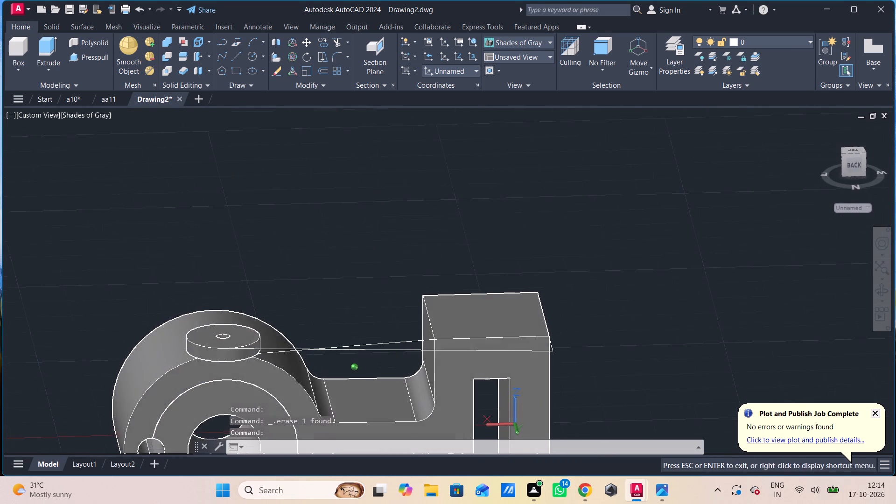
{"action": "middle_click_drag", "start_coordinate": [327, 371], "coordinate": [327, 370], "text": "shift"}
{"action": "left_click", "coordinate": [270, 345]}
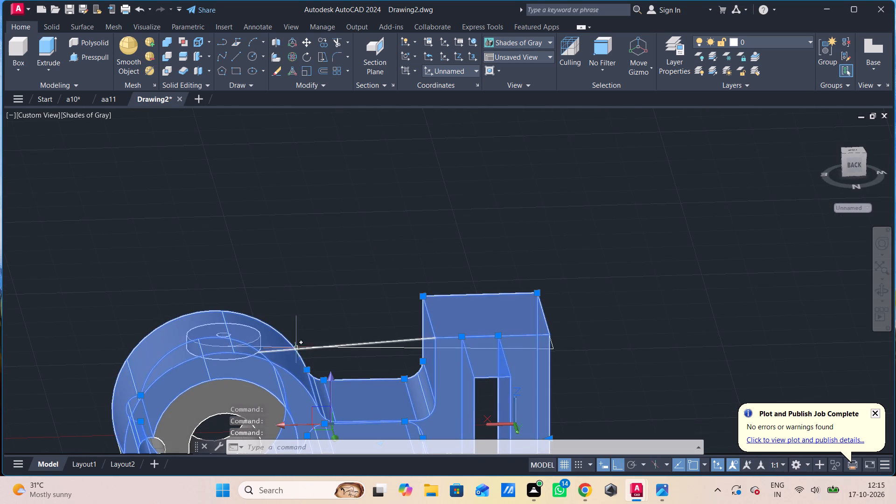
{"action": "key", "text": "Escape"}
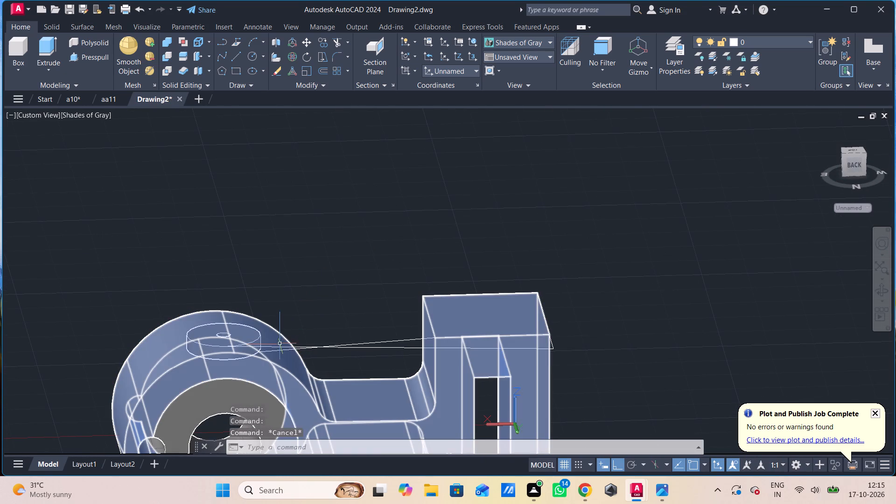
{"action": "left_click", "coordinate": [301, 349]}
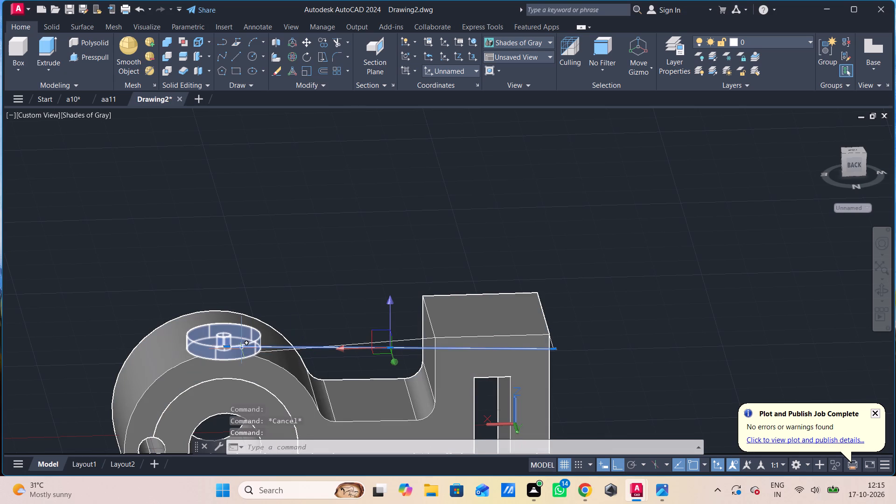
{"action": "scroll", "coordinate": [240, 349], "scroll_direction": "up", "scroll_amount": 2}
{"action": "left_click", "coordinate": [210, 346]}
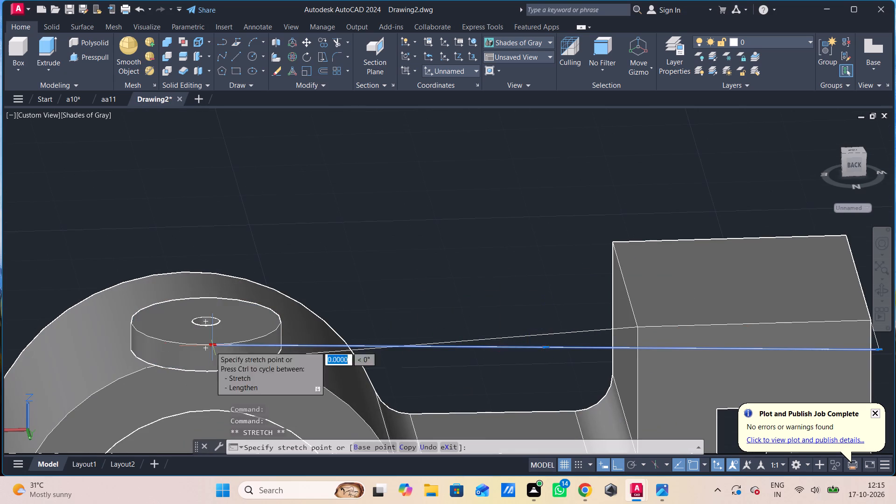
{"action": "left_click", "coordinate": [207, 373]}
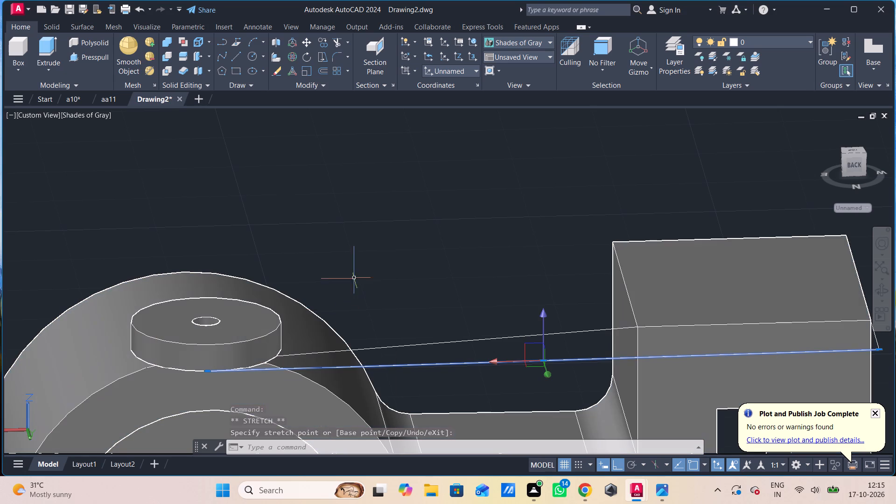
{"action": "middle_click_drag", "start_coordinate": [373, 265], "coordinate": [471, 290], "text": "shift"}
{"action": "middle_click", "coordinate": [471, 290], "text": "shift"}
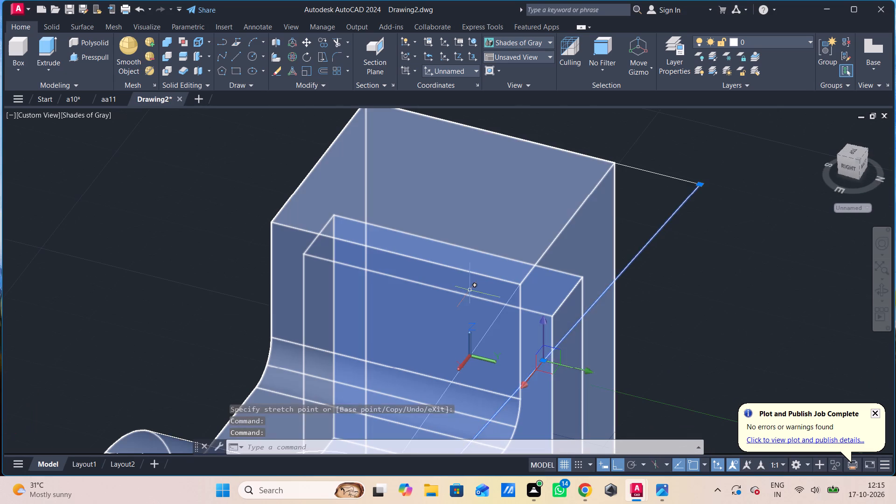
{"action": "key", "text": "Escape"}
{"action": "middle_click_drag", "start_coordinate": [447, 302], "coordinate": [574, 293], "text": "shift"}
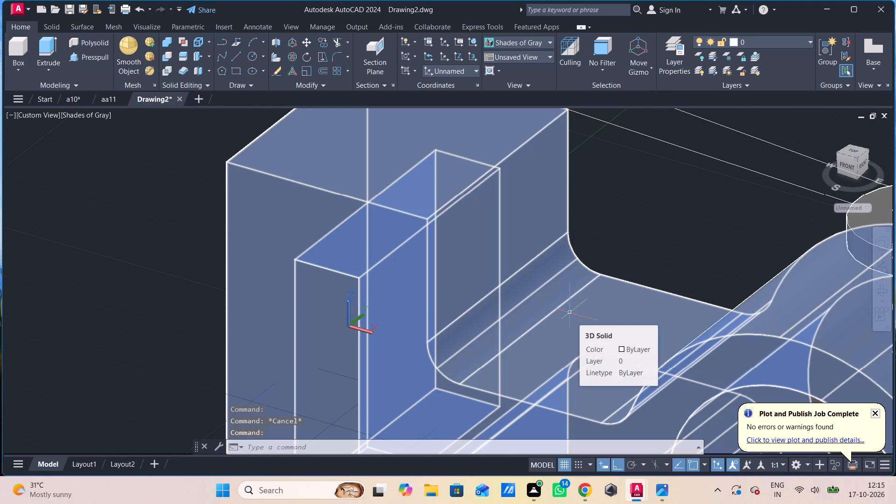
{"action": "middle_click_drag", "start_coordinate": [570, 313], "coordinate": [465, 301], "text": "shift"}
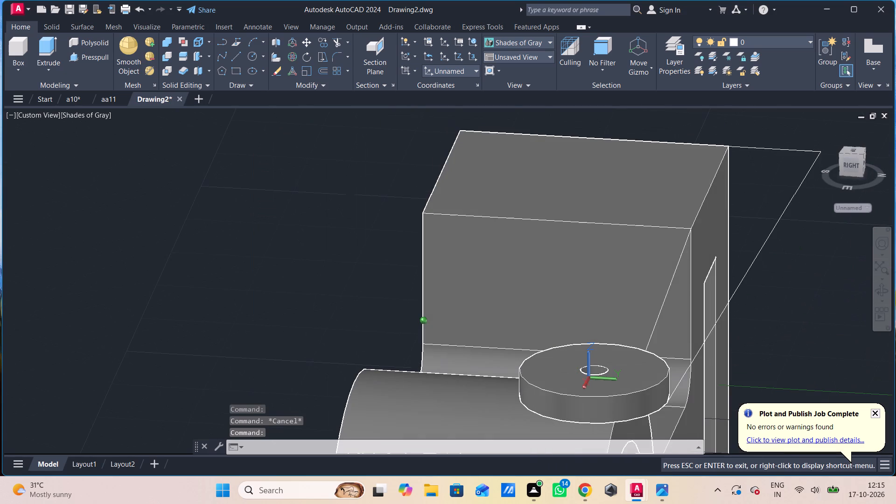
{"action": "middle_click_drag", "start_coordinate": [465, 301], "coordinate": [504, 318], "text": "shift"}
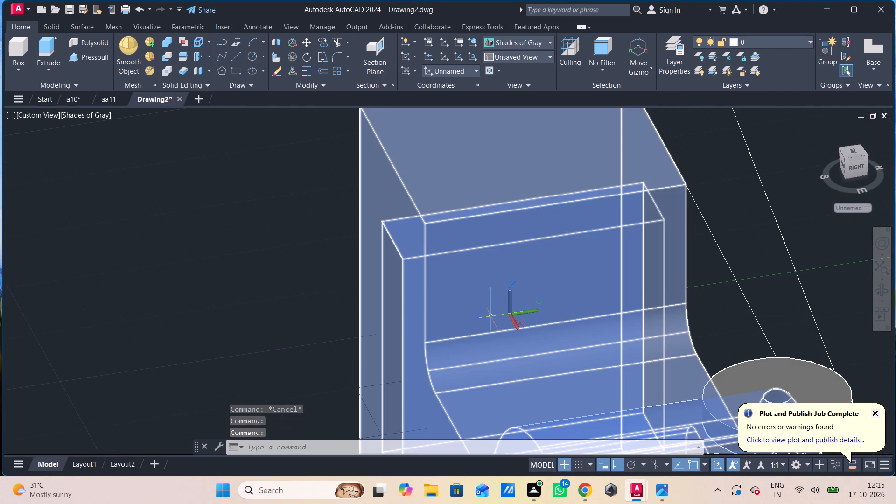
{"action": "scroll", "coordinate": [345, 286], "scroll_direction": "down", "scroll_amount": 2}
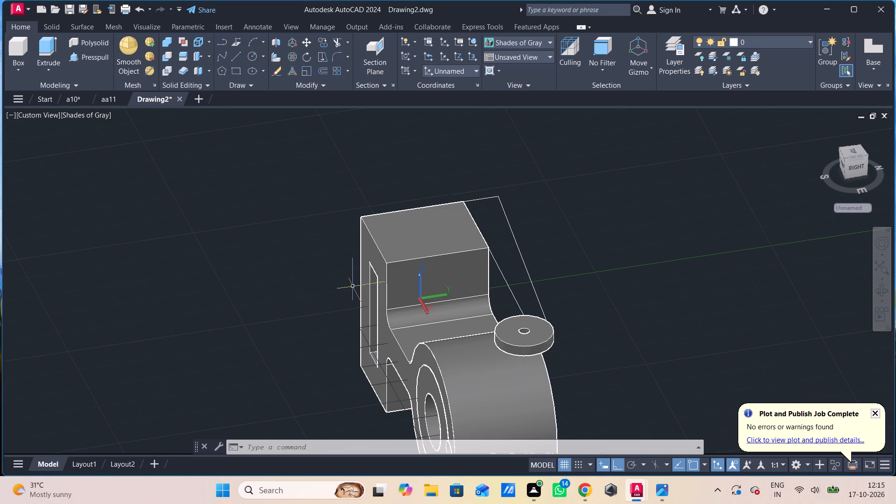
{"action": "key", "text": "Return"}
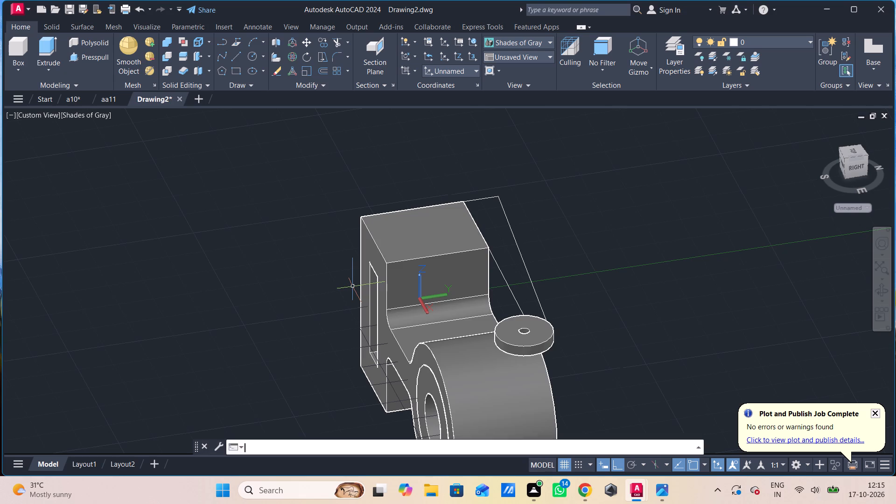
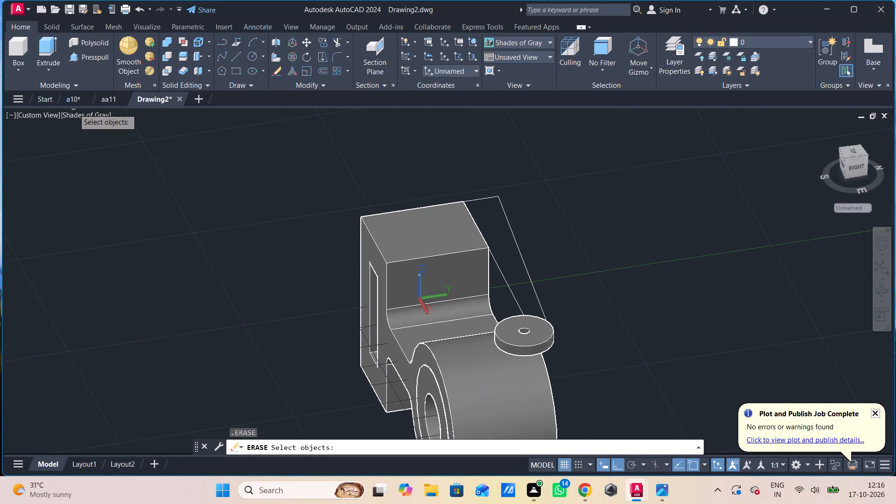
Stretch the disc end of the long outer line outward, clear of the disc's rear edge.
{"action": "key", "text": "Escape"}
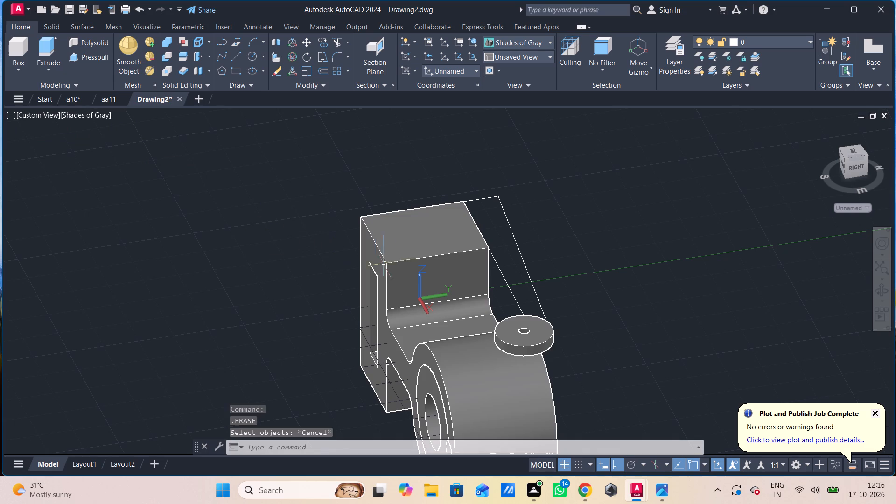
{"action": "middle_click_drag", "start_coordinate": [451, 315], "coordinate": [299, 288], "text": "shift"}
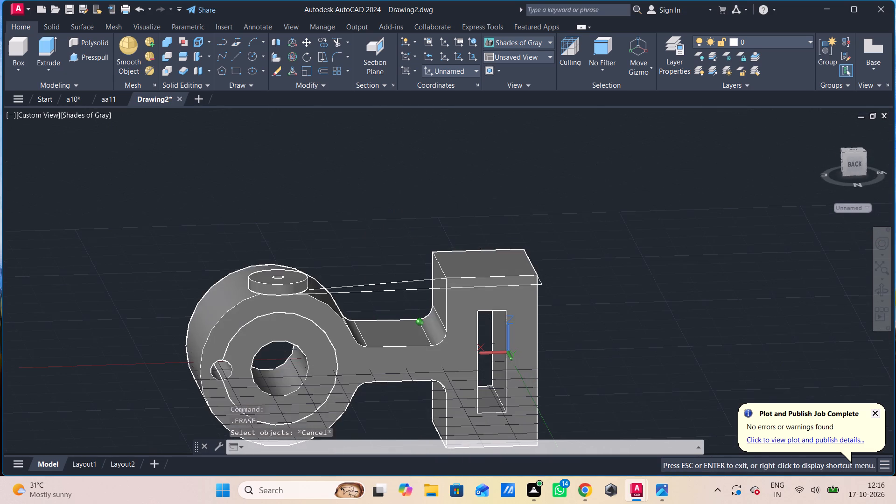
{"action": "middle_click_drag", "start_coordinate": [299, 288], "coordinate": [542, 327], "text": "shift"}
{"action": "middle_click_drag", "start_coordinate": [448, 333], "coordinate": [563, 319], "text": "shift"}
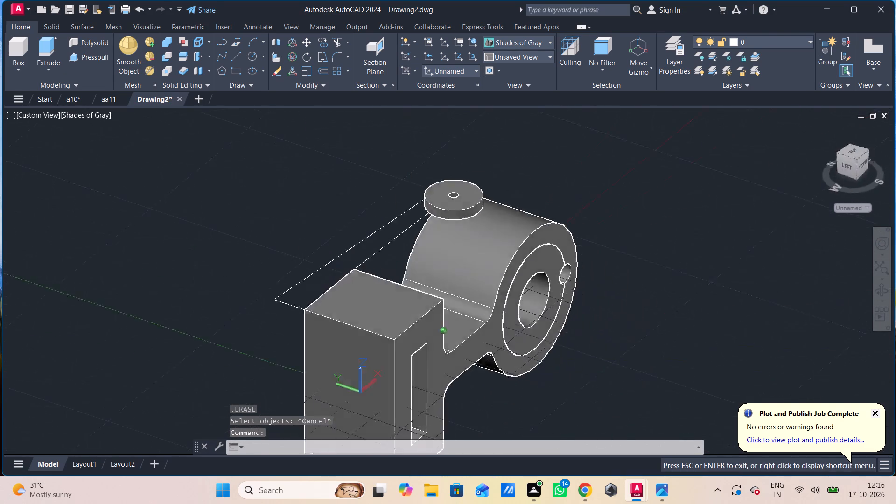
{"action": "middle_click_drag", "start_coordinate": [563, 319], "coordinate": [647, 285], "text": "shift"}
{"action": "middle_click_drag", "start_coordinate": [417, 333], "coordinate": [404, 378], "text": "shift"}
{"action": "middle_click", "coordinate": [403, 378], "text": "shift"}
{"action": "scroll", "coordinate": [402, 378], "scroll_direction": "down", "scroll_amount": 1, "text": "shift"}
{"action": "middle_click", "coordinate": [400, 361], "text": "shift"}
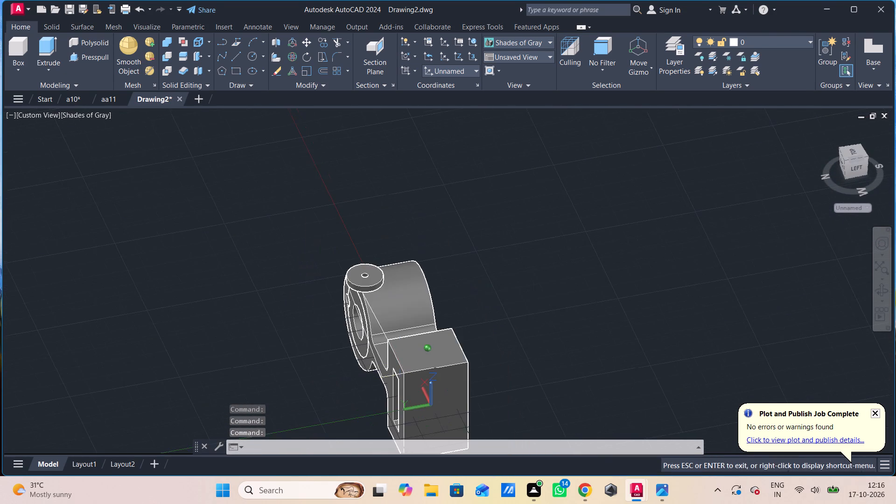
{"action": "scroll", "coordinate": [400, 363], "scroll_direction": "up", "scroll_amount": 3, "text": "shift"}
{"action": "middle_click_drag", "start_coordinate": [400, 341], "coordinate": [389, 348], "text": "shift"}
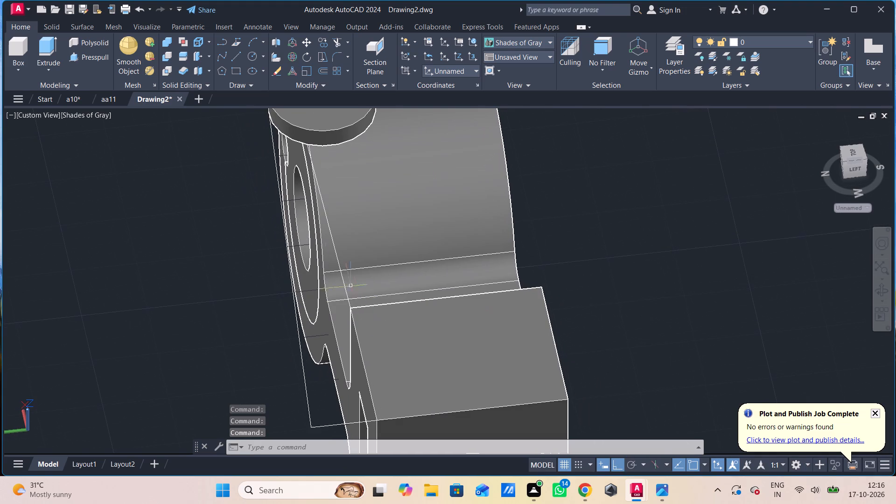
{"action": "left_click", "coordinate": [276, 160]}
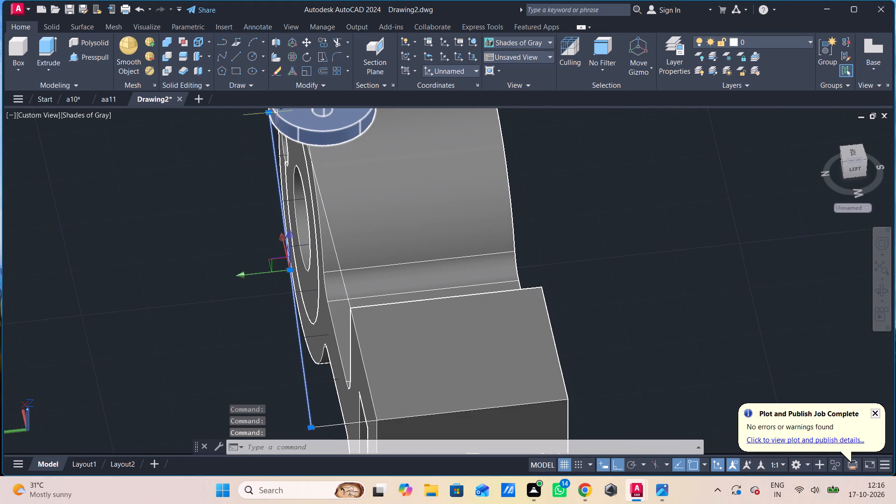
{"action": "left_click", "coordinate": [272, 113]}
{"action": "left_click", "coordinate": [208, 133]}
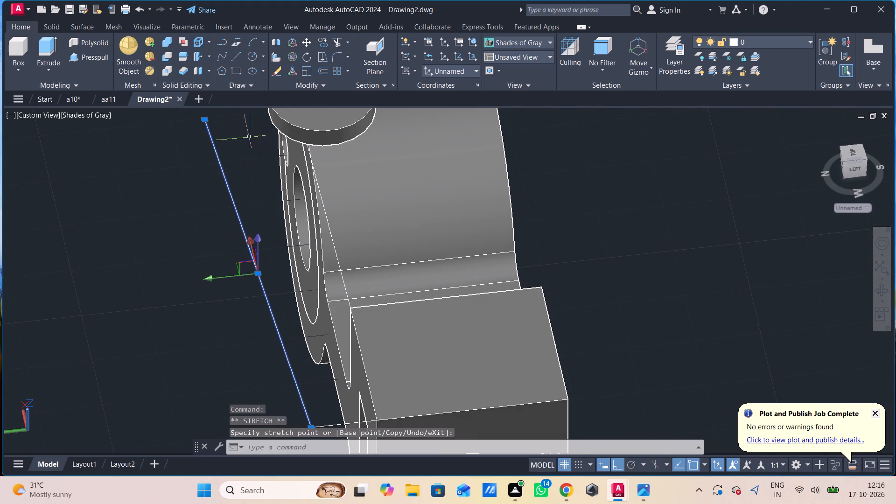
Draw a line 10 long straight outward from the rear of the disc's bottom edge, away from the solid.
{"action": "middle_click_drag", "start_coordinate": [255, 139], "coordinate": [272, 206]}
{"action": "key", "text": "l"}
{"action": "key", "text": "Return"}
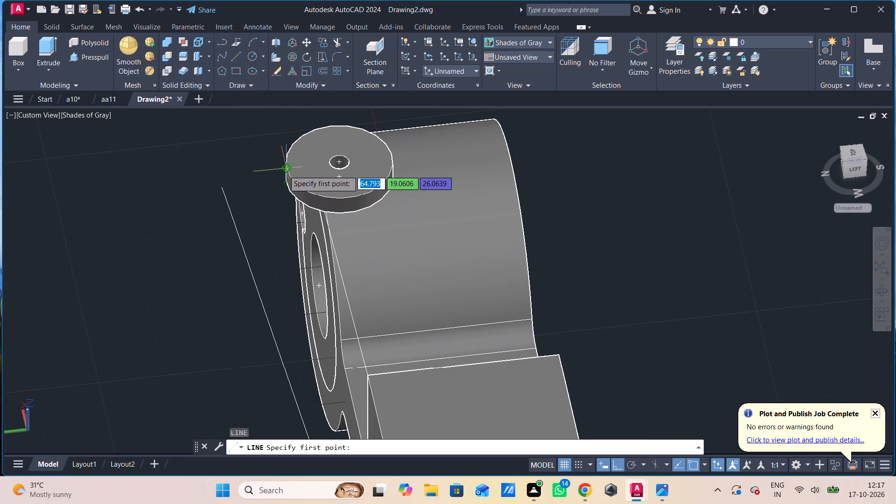
{"action": "scroll", "coordinate": [284, 170], "scroll_direction": "up", "scroll_amount": 3}
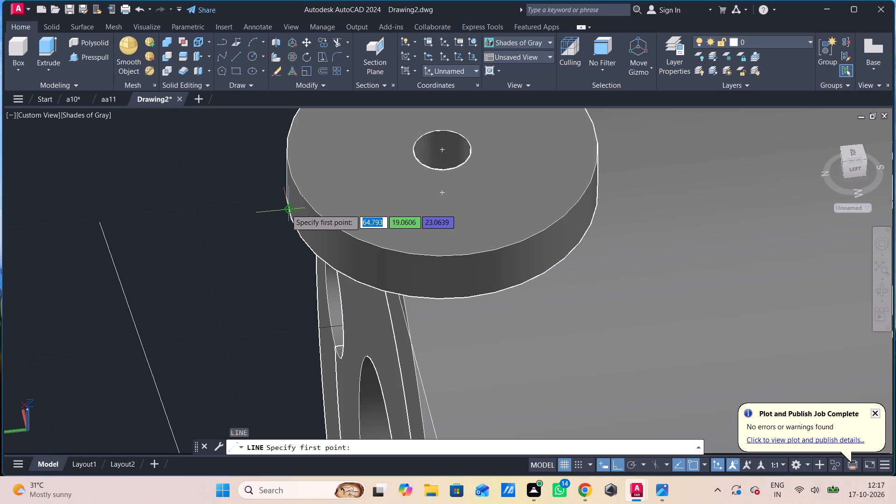
{"action": "left_click", "coordinate": [284, 200]}
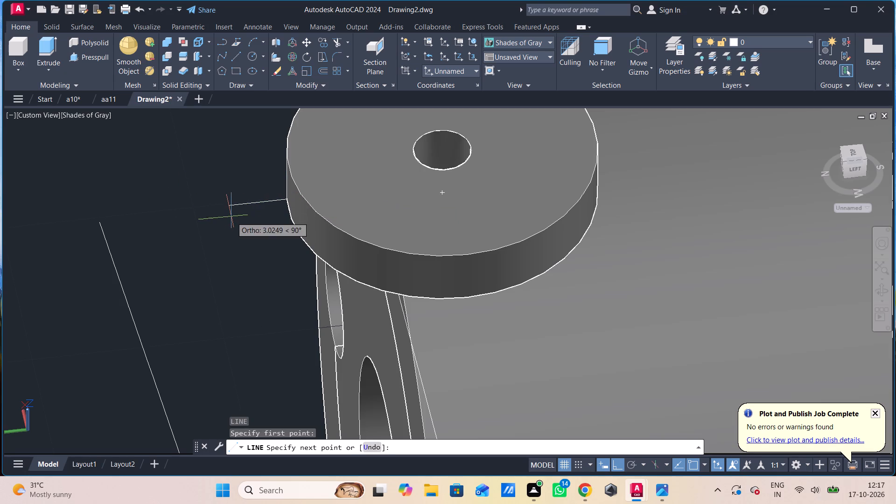
{"action": "type", "text": "10"}
{"action": "key", "text": "Return"}
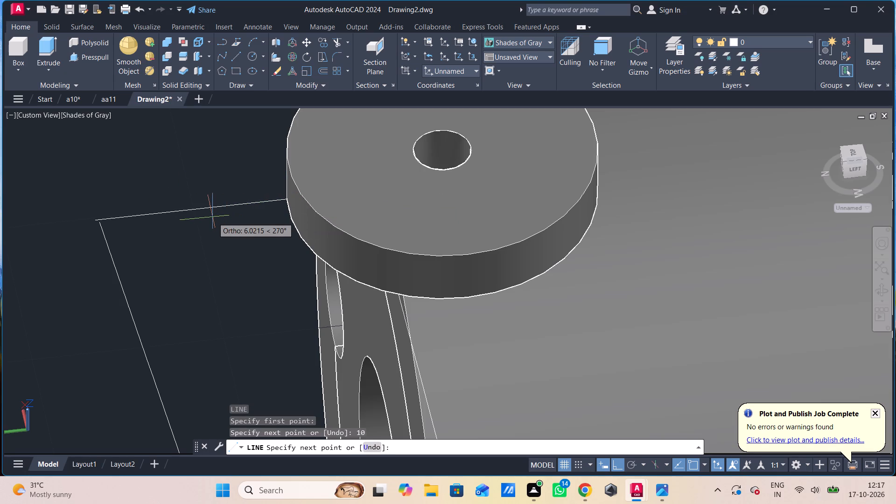
{"action": "scroll", "coordinate": [214, 236], "scroll_direction": "down", "scroll_amount": 4}
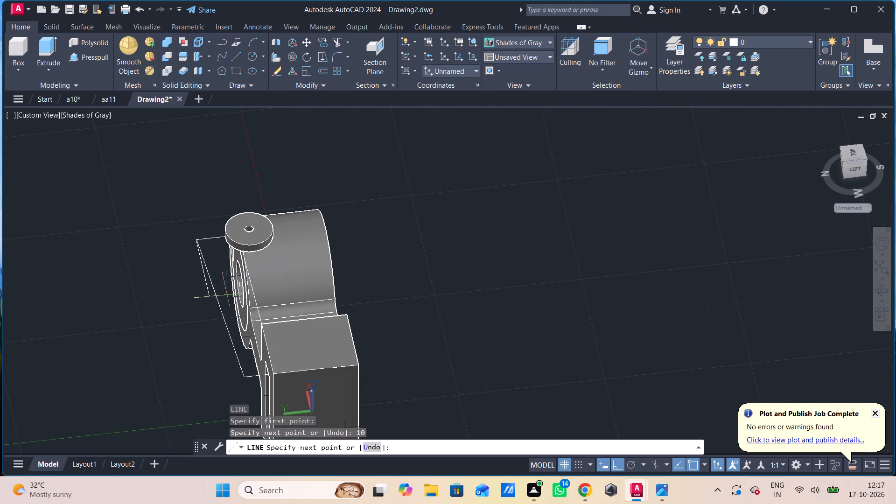
{"action": "key", "text": "Escape"}
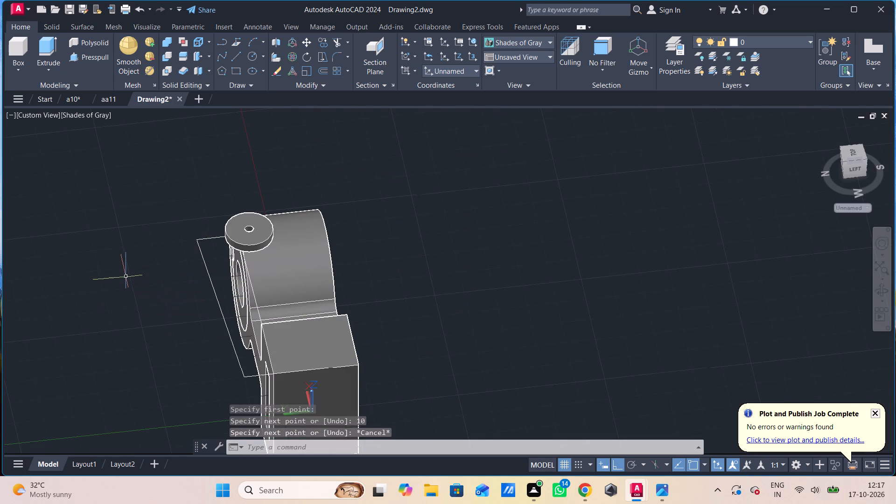
Stretch the free end of the long outer line onto the outer endpoint of the 10 long line from the disc.
{"action": "scroll", "coordinate": [186, 264], "scroll_direction": "up", "scroll_amount": 4}
{"action": "scroll", "coordinate": [222, 194], "scroll_direction": "up", "scroll_amount": 3}
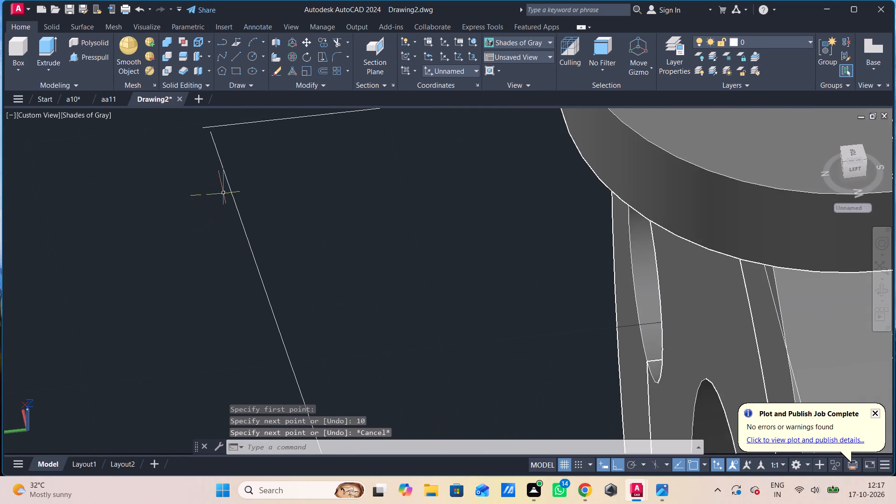
{"action": "middle_click_drag", "start_coordinate": [222, 193], "coordinate": [272, 286]}
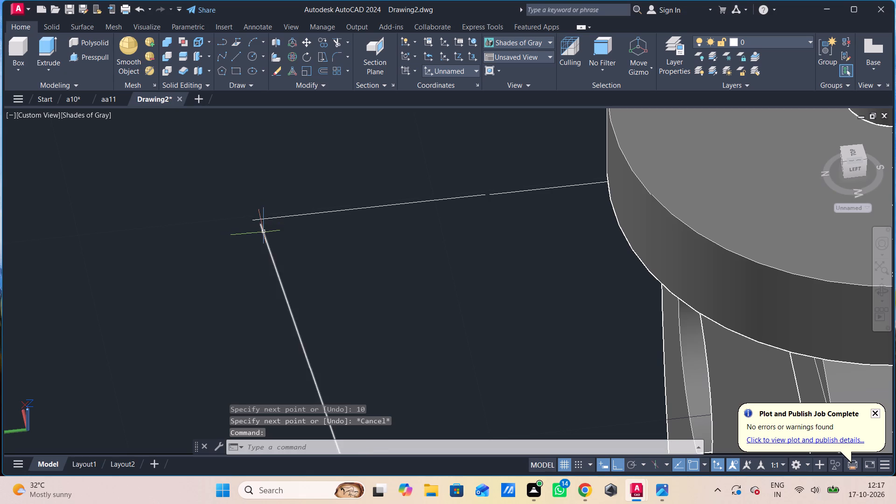
{"action": "left_click", "coordinate": [264, 232]}
{"action": "left_click", "coordinate": [260, 225]}
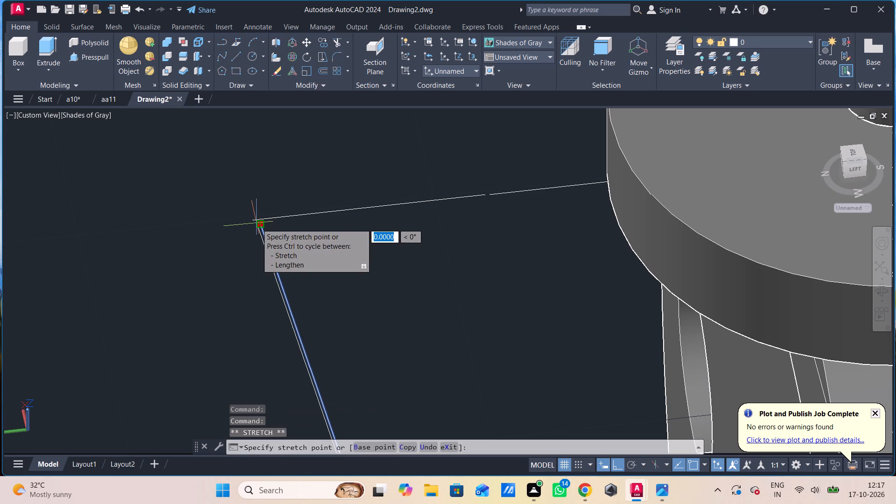
{"action": "left_click", "coordinate": [255, 222]}
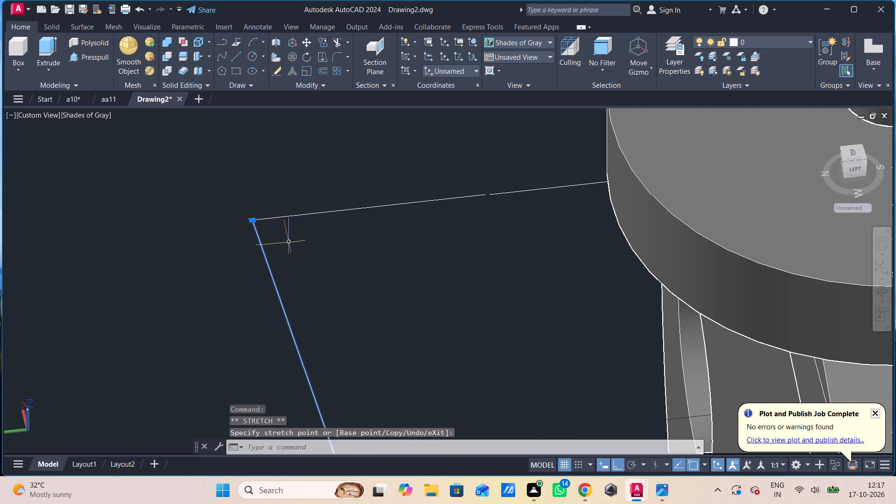
{"action": "key", "text": "Escape"}
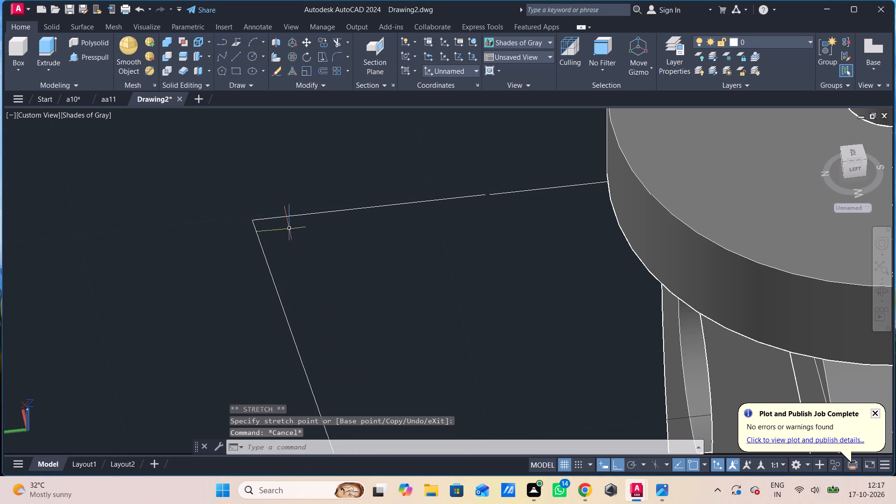
Fillet the corner between the long outer line and the short line from the disc with radius 4.
{"action": "key", "text": "f"}
{"action": "key", "text": "space"}
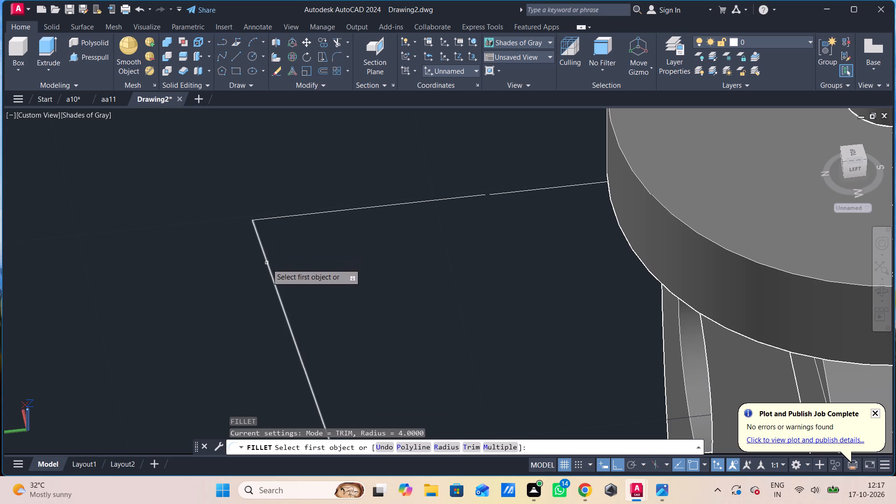
{"action": "left_click", "coordinate": [267, 264]}
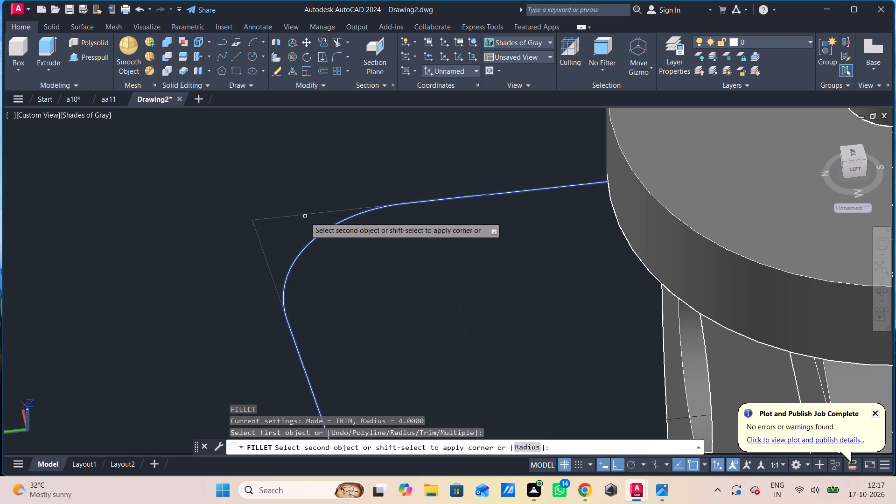
{"action": "left_click", "coordinate": [305, 216]}
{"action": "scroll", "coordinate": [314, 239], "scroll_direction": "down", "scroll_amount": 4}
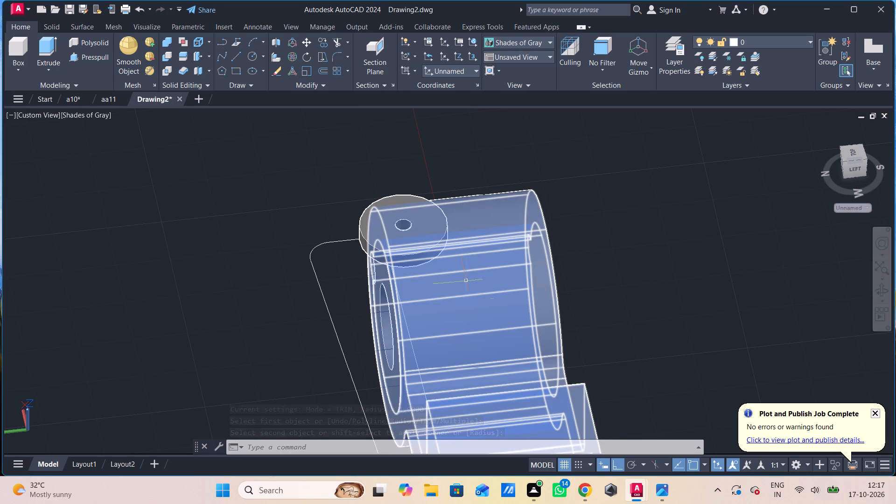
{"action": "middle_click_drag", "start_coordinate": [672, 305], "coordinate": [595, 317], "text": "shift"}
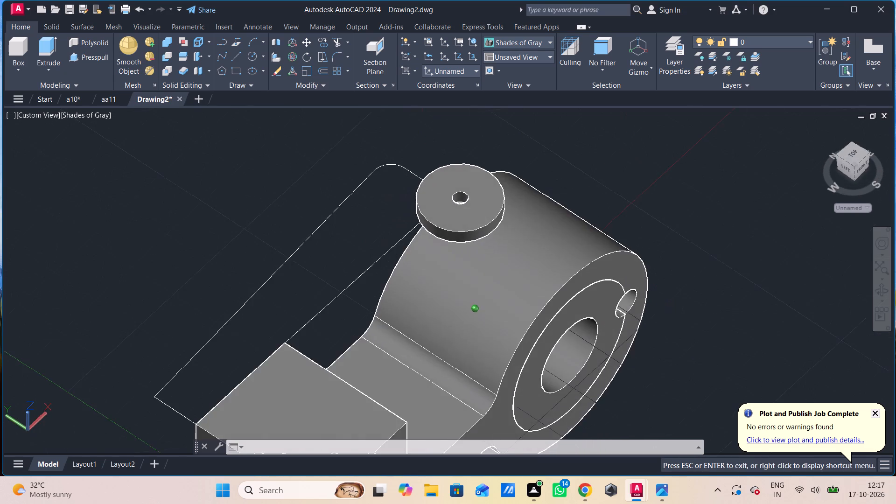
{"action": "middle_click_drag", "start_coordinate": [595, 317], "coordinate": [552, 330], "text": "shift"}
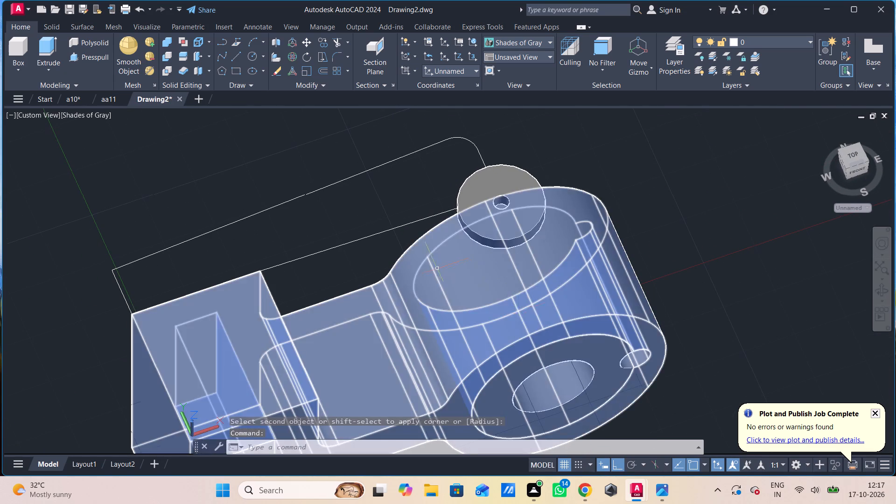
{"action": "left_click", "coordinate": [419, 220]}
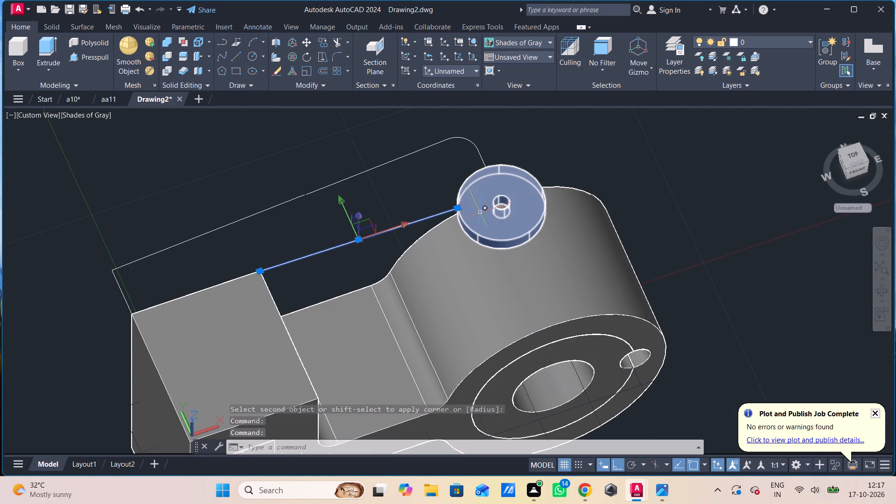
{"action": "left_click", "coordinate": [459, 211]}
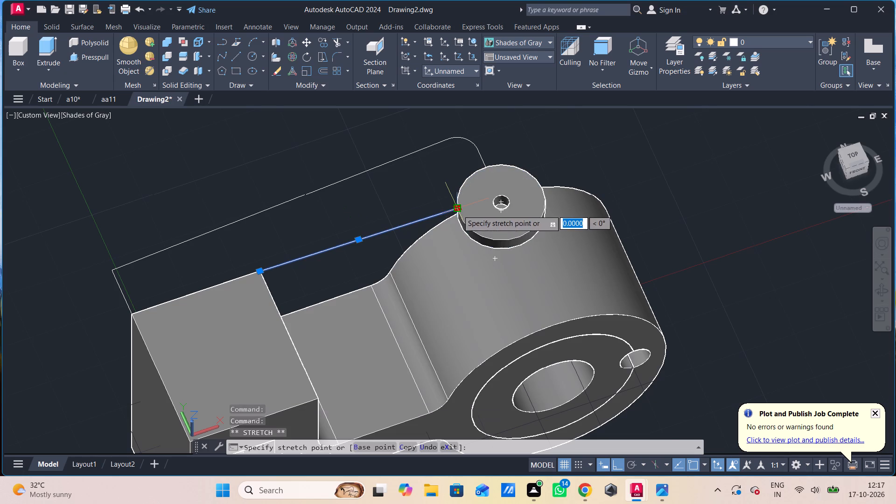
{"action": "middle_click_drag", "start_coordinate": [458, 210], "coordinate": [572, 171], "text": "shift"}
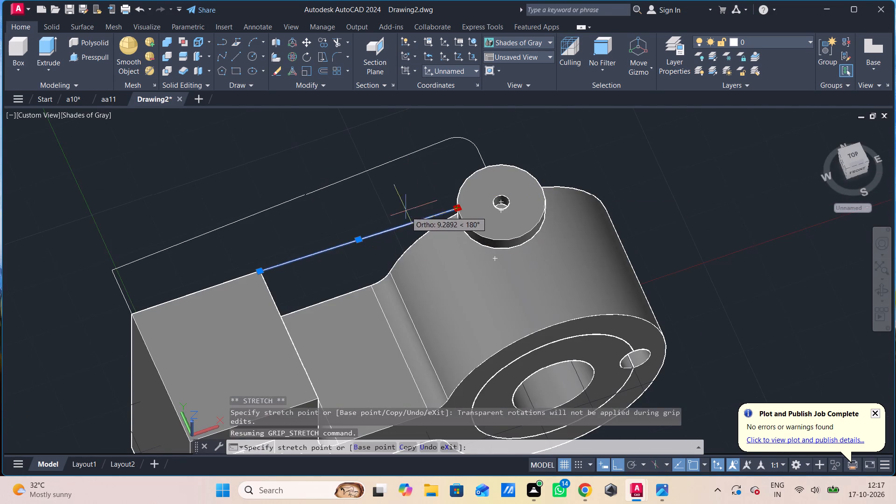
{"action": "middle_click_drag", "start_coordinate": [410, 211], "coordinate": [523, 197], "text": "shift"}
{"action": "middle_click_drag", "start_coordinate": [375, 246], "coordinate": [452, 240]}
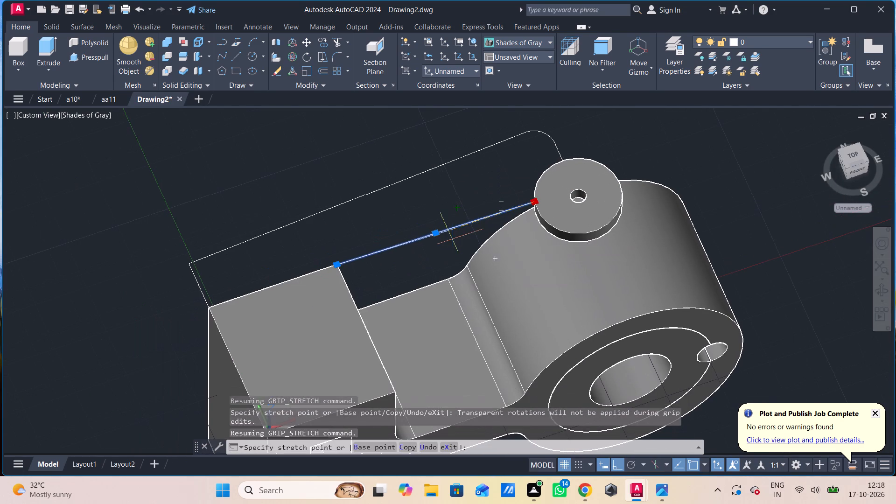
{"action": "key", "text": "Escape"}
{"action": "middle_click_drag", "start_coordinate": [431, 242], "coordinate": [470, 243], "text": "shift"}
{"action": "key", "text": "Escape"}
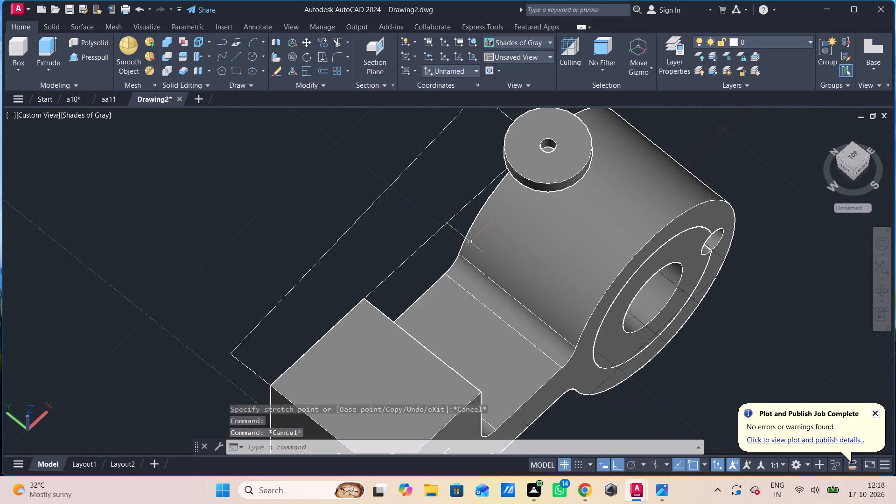
Stretch the disc end of the inner line, which starts at the block's top corner, onto the rear of the disc's bottom edge.
{"action": "middle_click_drag", "start_coordinate": [444, 258], "coordinate": [538, 243], "text": "shift"}
{"action": "scroll", "coordinate": [450, 282], "scroll_direction": "up", "scroll_amount": 1}
{"action": "middle_click_drag", "start_coordinate": [451, 269], "coordinate": [451, 269], "text": "shift"}
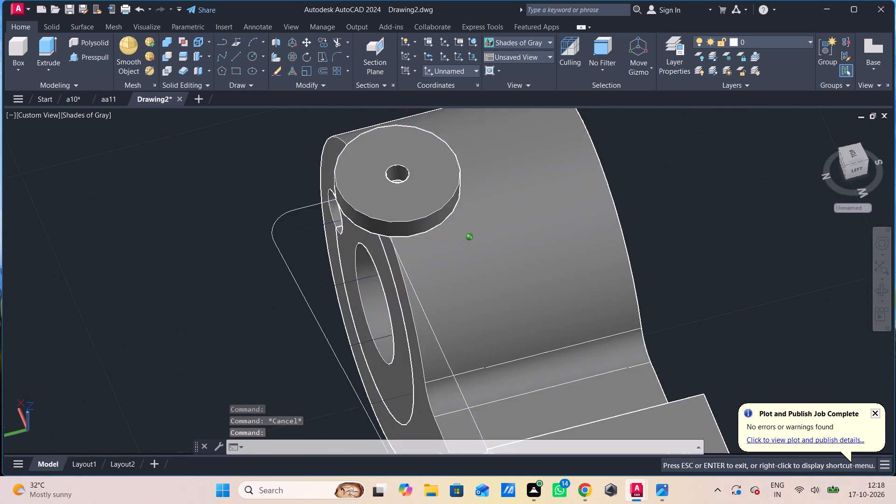
{"action": "middle_click_drag", "start_coordinate": [451, 269], "coordinate": [476, 240], "text": "shift"}
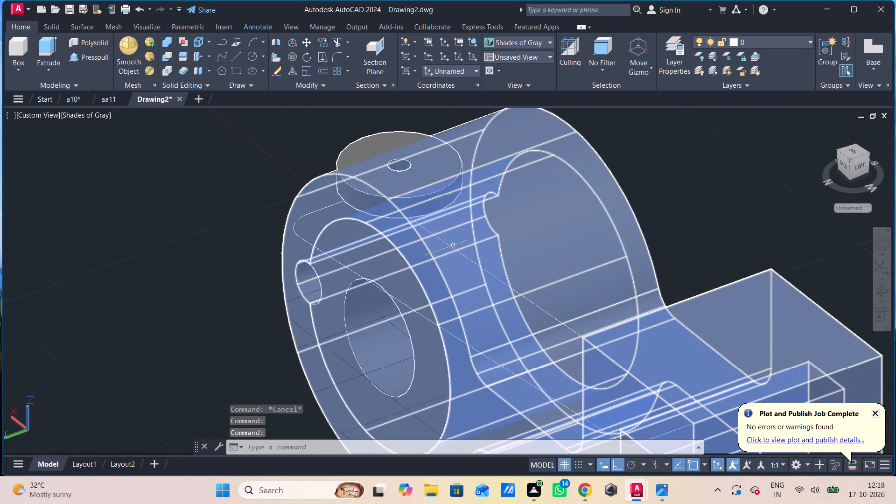
{"action": "left_click", "coordinate": [453, 249]}
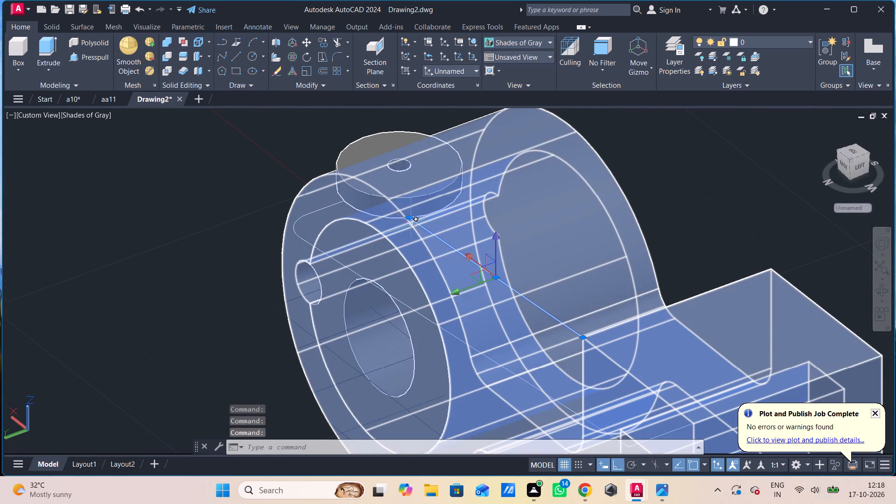
{"action": "left_click", "coordinate": [410, 219]}
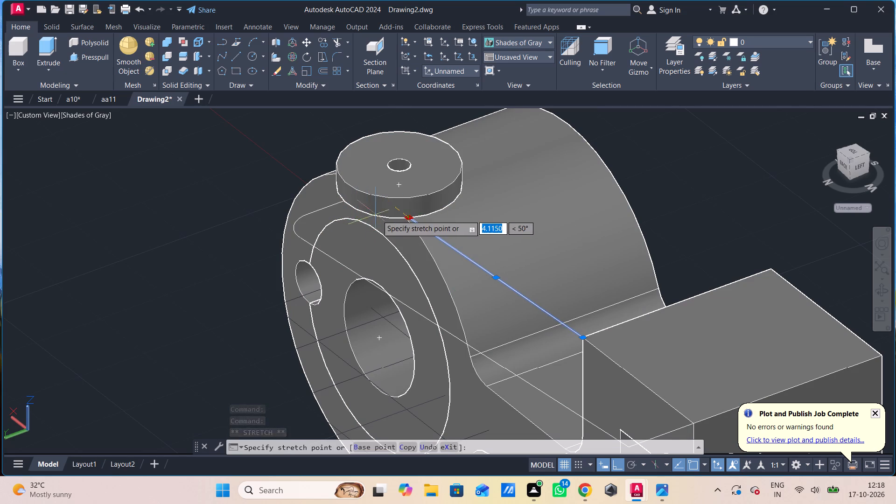
{"action": "middle_click_drag", "start_coordinate": [384, 216], "coordinate": [387, 220], "text": "shift"}
{"action": "middle_click_drag", "start_coordinate": [428, 229], "coordinate": [392, 233], "text": "shift"}
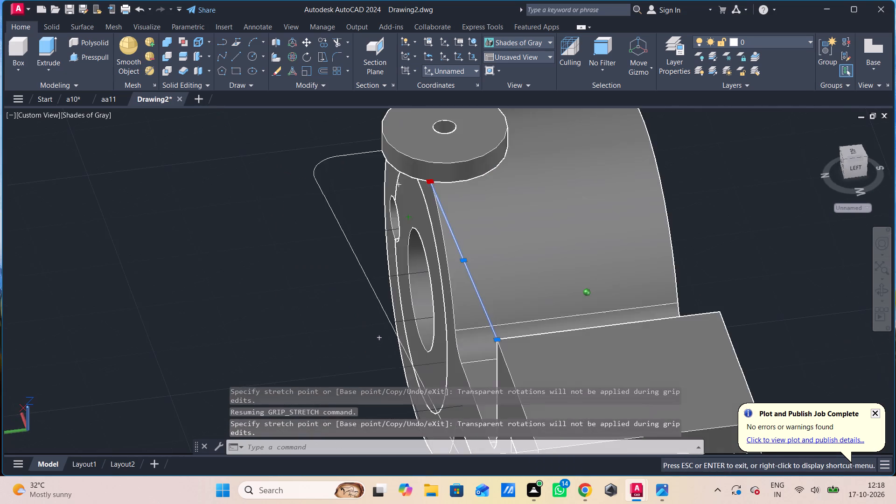
{"action": "middle_click_drag", "start_coordinate": [392, 233], "coordinate": [275, 250], "text": "shift"}
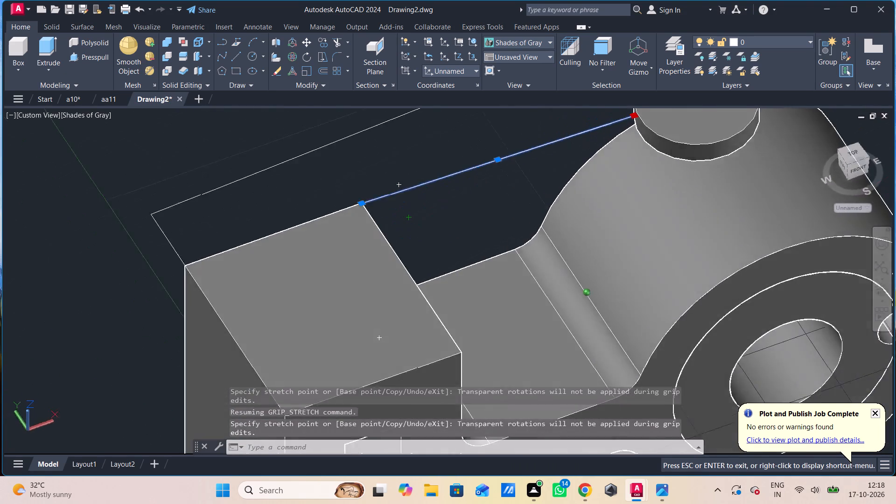
{"action": "middle_click_drag", "start_coordinate": [275, 250], "coordinate": [274, 250], "text": "shift"}
{"action": "middle_click_drag", "start_coordinate": [530, 261], "coordinate": [415, 265], "text": "shift"}
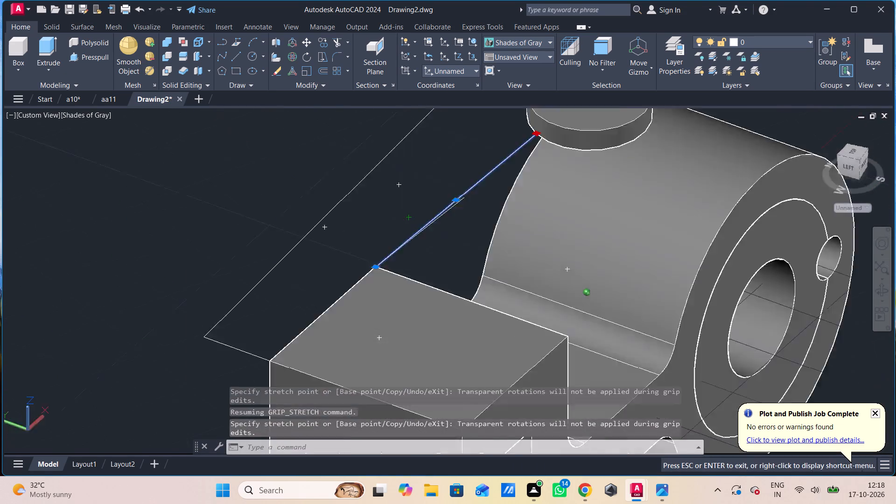
{"action": "middle_click_drag", "start_coordinate": [415, 265], "coordinate": [302, 256], "text": "shift"}
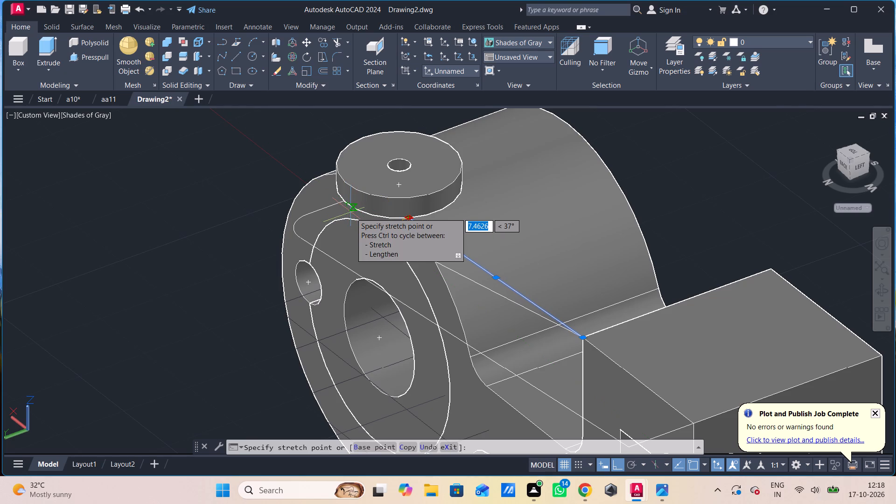
{"action": "left_click", "coordinate": [348, 210]}
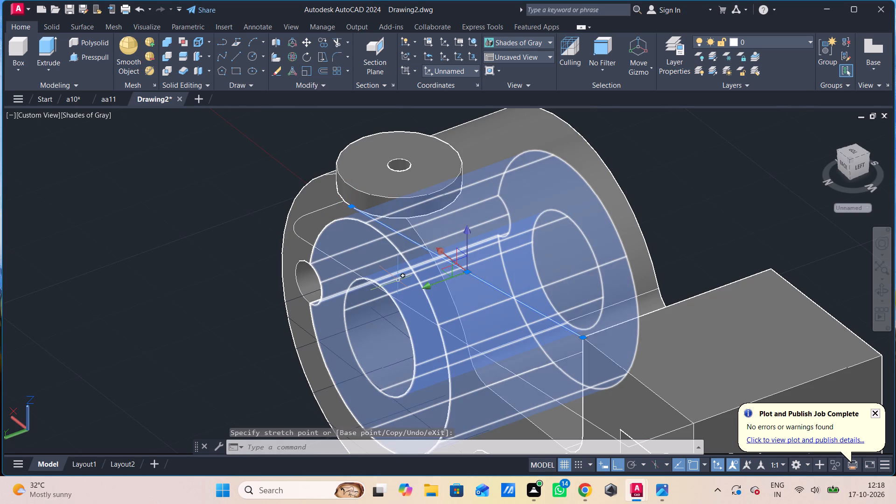
{"action": "key", "text": "Escape"}
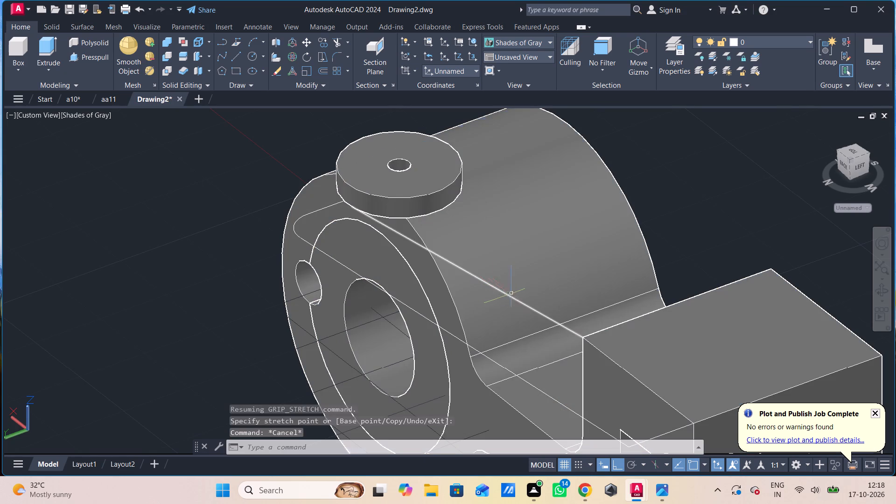
Move the outline's inner line, long outer line, short block-end line and fillet arc along the X axis to empty space beyond the block.
{"action": "middle_click_drag", "start_coordinate": [554, 307], "coordinate": [516, 311], "text": "shift"}
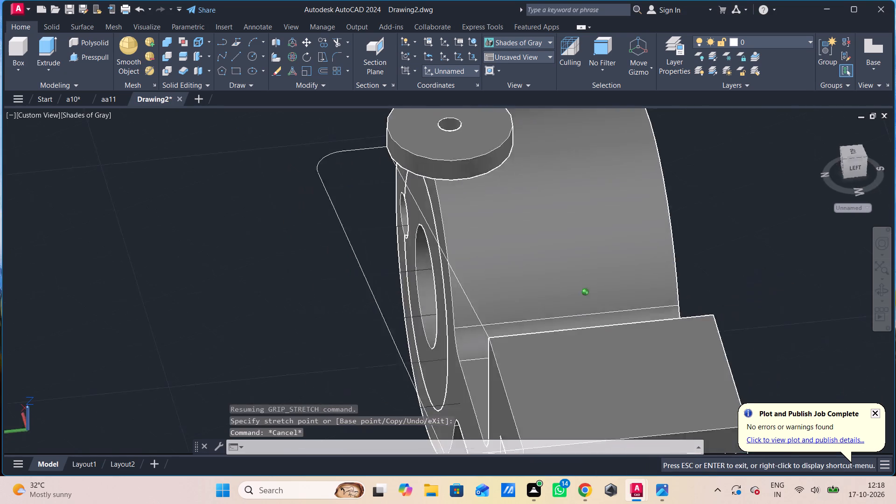
{"action": "middle_click_drag", "start_coordinate": [516, 311], "coordinate": [406, 299], "text": "shift"}
{"action": "scroll", "coordinate": [398, 290], "scroll_direction": "down", "scroll_amount": 1}
{"action": "middle_click_drag", "start_coordinate": [407, 298], "coordinate": [378, 311], "text": "shift"}
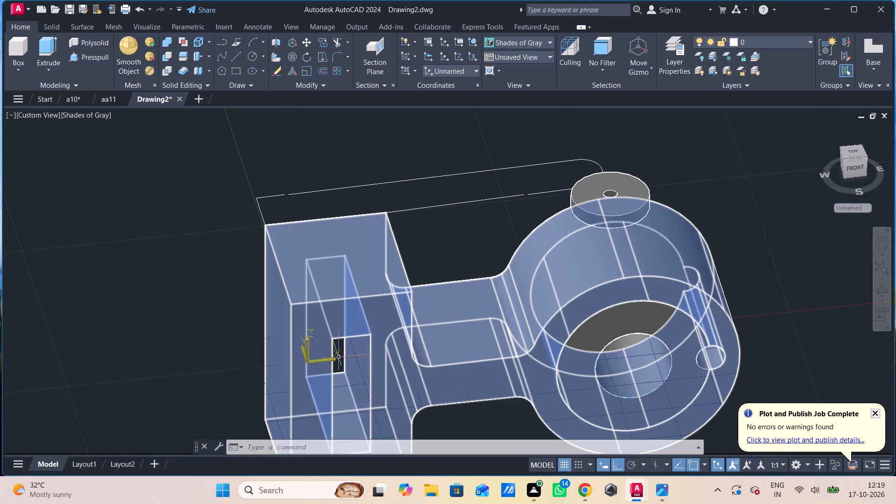
{"action": "left_click", "coordinate": [410, 211]}
{"action": "left_click", "coordinate": [403, 180]}
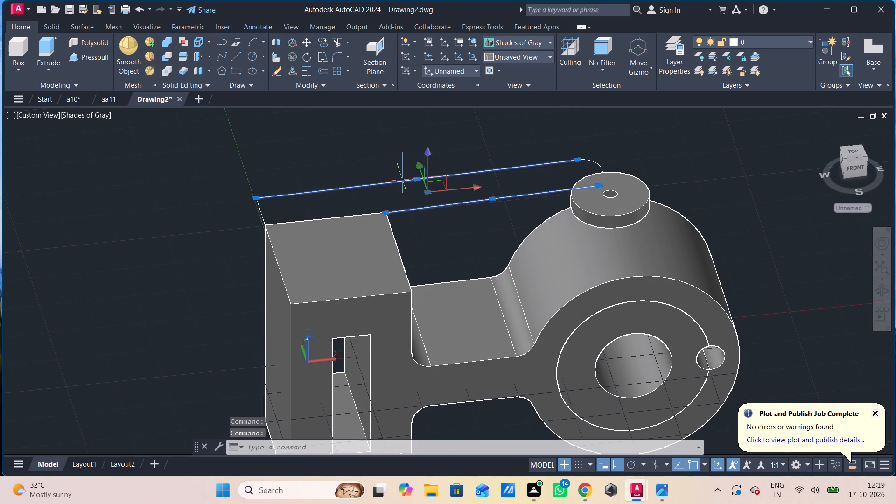
{"action": "left_click", "coordinate": [261, 217]}
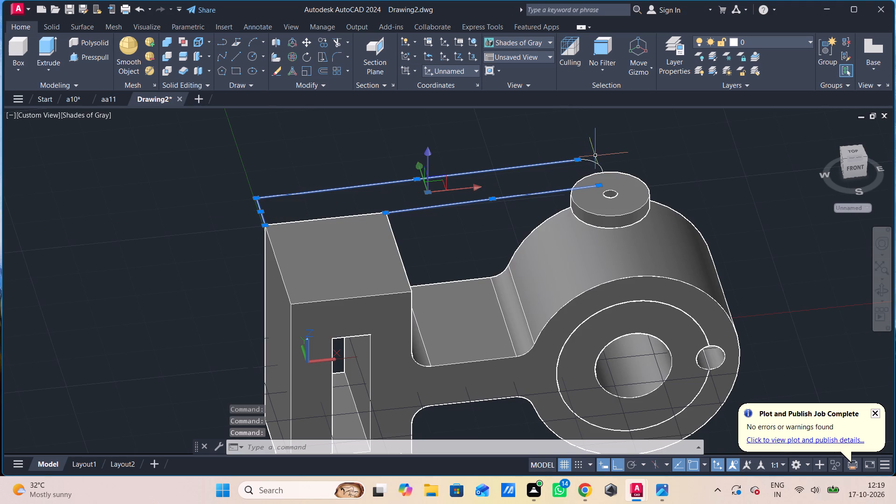
{"action": "left_click", "coordinate": [595, 161]}
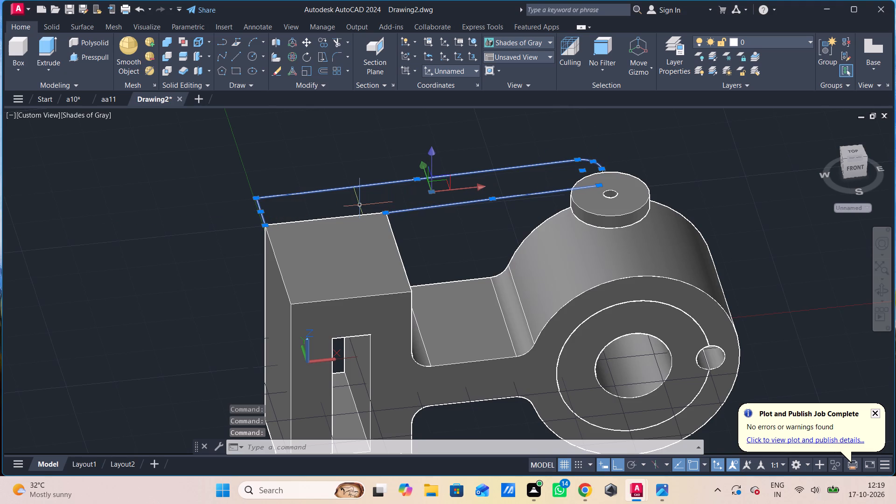
{"action": "key", "text": "m"}
{"action": "key", "text": "space"}
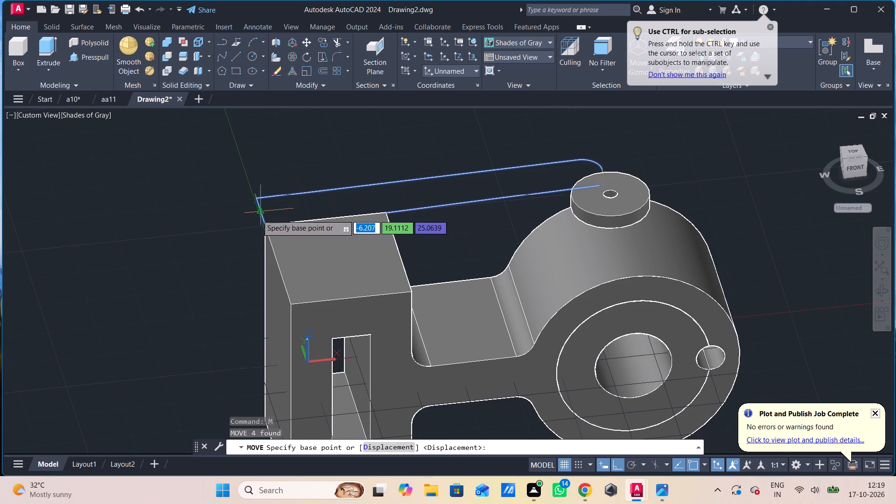
{"action": "left_click", "coordinate": [257, 214]}
{"action": "middle_click_drag", "start_coordinate": [121, 221], "coordinate": [257, 210]}
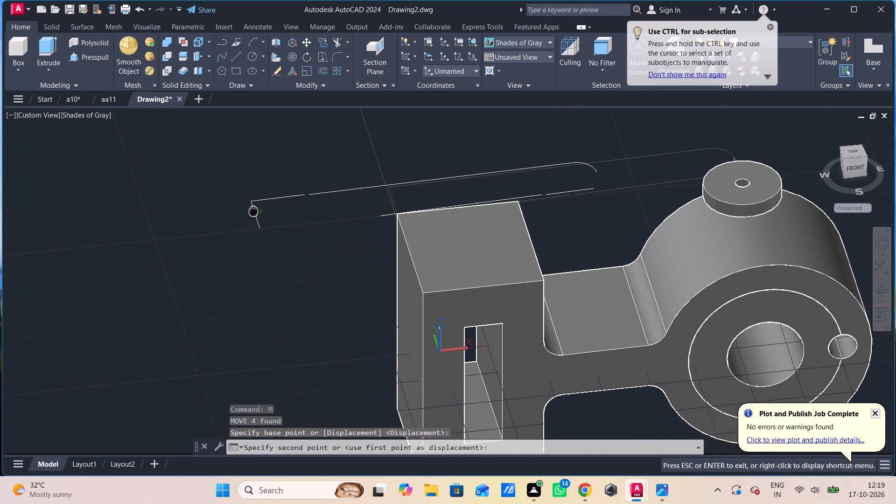
{"action": "middle_click_drag", "start_coordinate": [257, 210], "coordinate": [280, 208]}
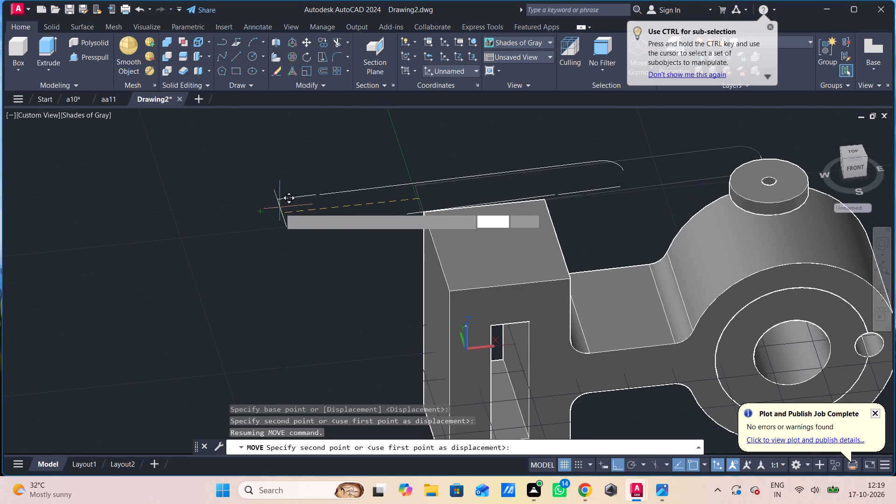
{"action": "middle_click_drag", "start_coordinate": [271, 210], "coordinate": [114, 213]}
{"action": "middle_click_drag", "start_coordinate": [115, 213], "coordinate": [210, 204]}
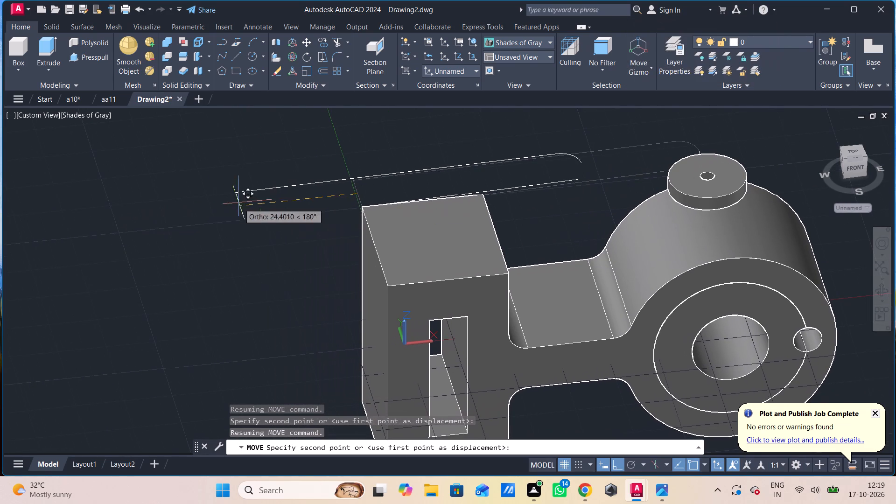
{"action": "scroll", "coordinate": [47, 225], "scroll_direction": "down", "scroll_amount": 2}
{"action": "middle_click_drag", "start_coordinate": [48, 225], "coordinate": [62, 227]}
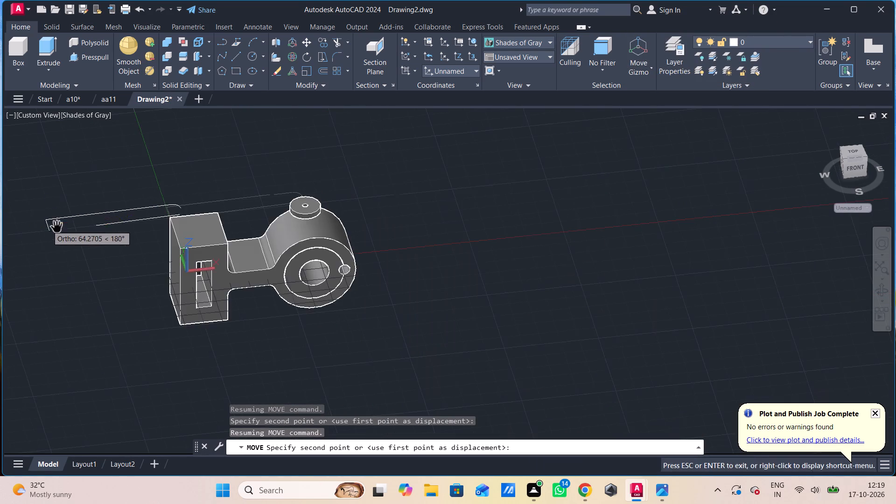
{"action": "middle_click_drag", "start_coordinate": [62, 227], "coordinate": [259, 229]}
{"action": "left_click", "coordinate": [135, 249]}
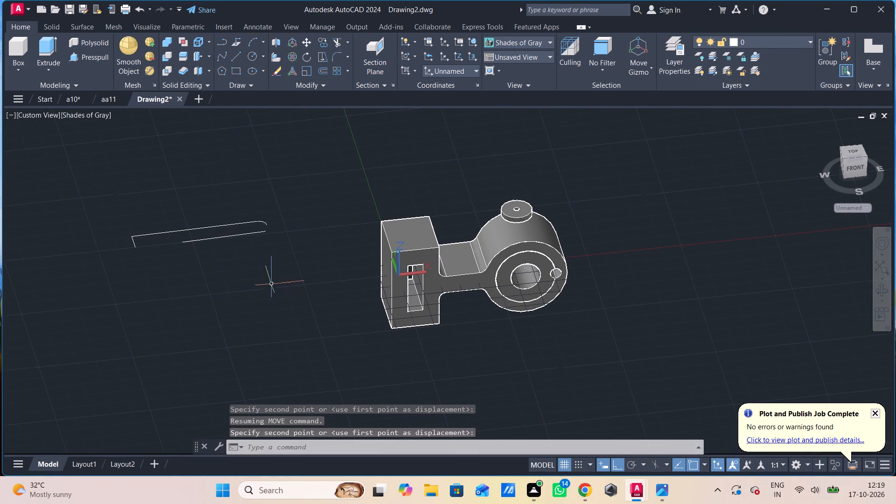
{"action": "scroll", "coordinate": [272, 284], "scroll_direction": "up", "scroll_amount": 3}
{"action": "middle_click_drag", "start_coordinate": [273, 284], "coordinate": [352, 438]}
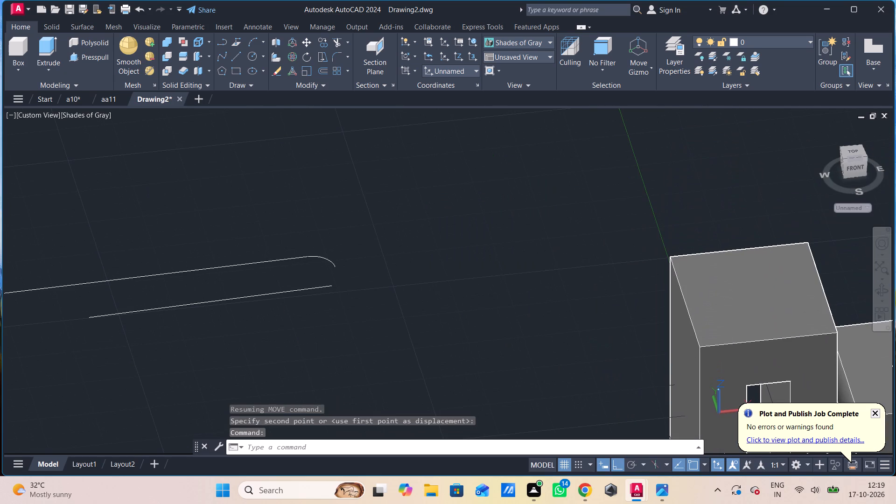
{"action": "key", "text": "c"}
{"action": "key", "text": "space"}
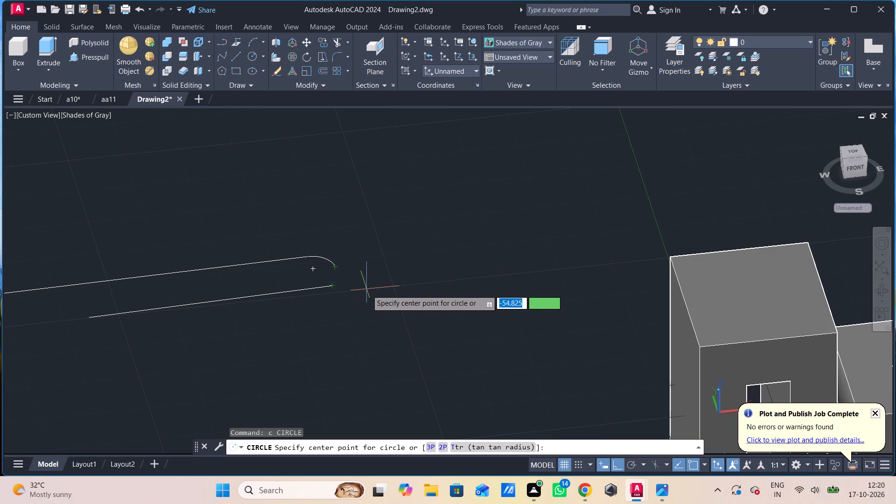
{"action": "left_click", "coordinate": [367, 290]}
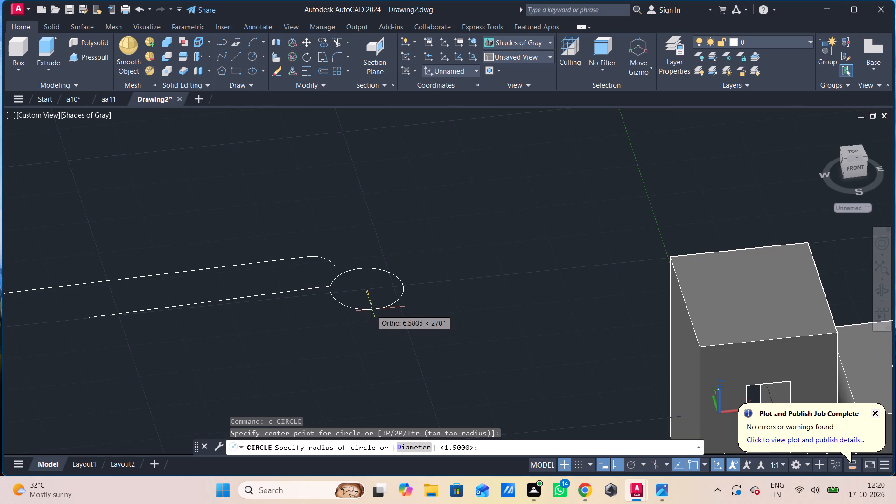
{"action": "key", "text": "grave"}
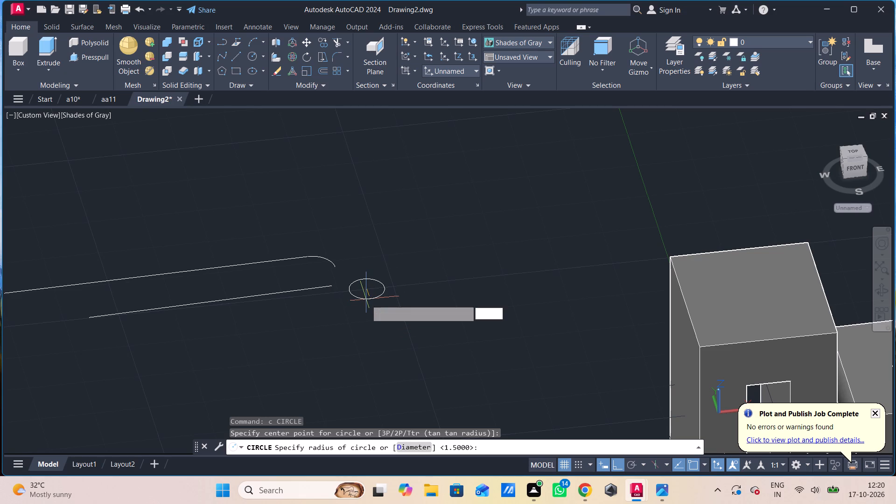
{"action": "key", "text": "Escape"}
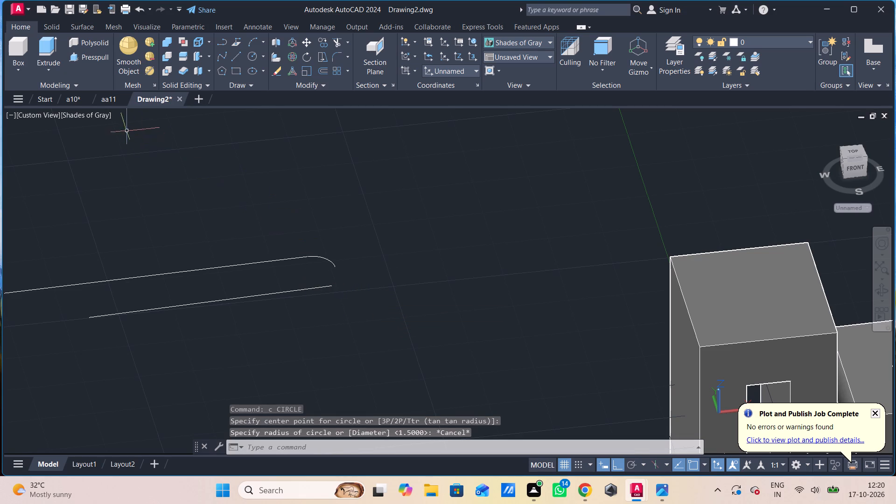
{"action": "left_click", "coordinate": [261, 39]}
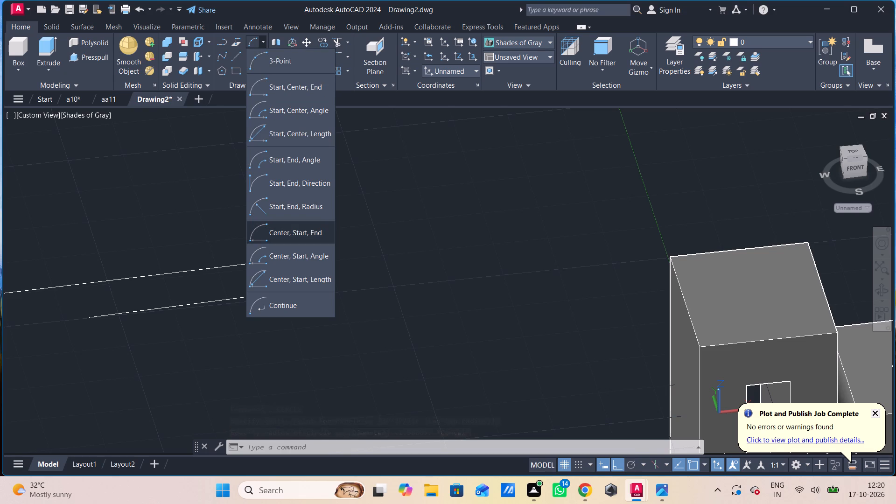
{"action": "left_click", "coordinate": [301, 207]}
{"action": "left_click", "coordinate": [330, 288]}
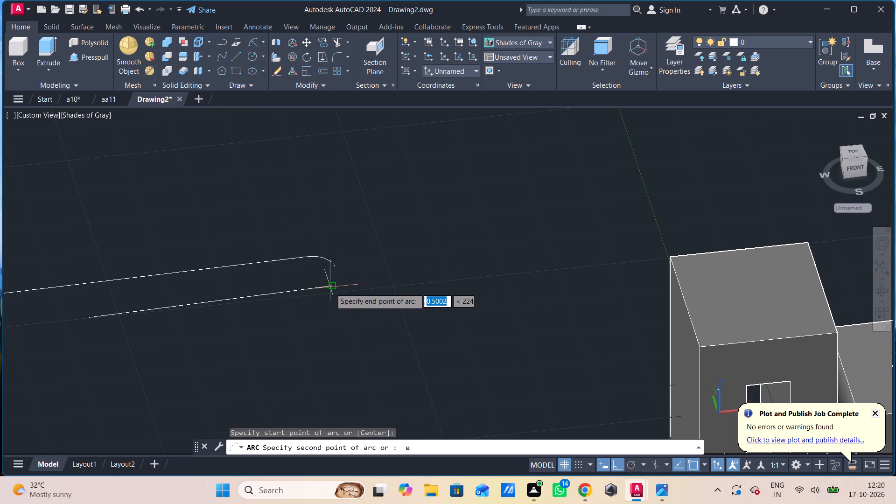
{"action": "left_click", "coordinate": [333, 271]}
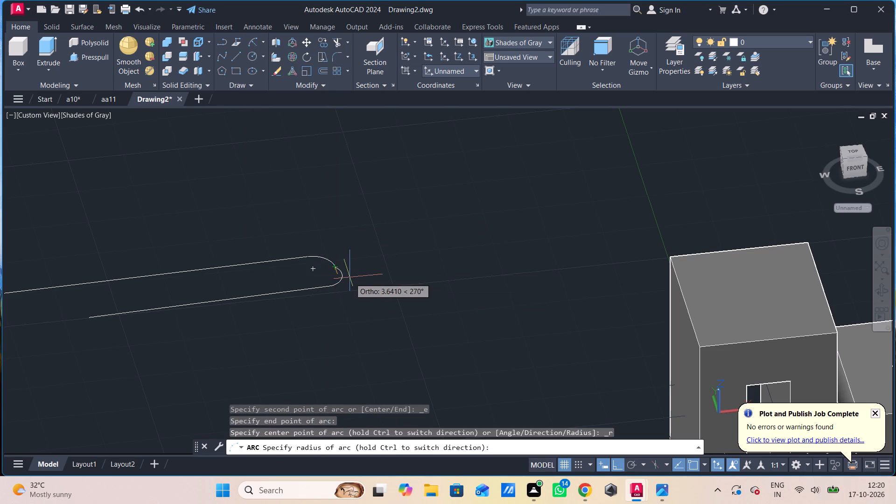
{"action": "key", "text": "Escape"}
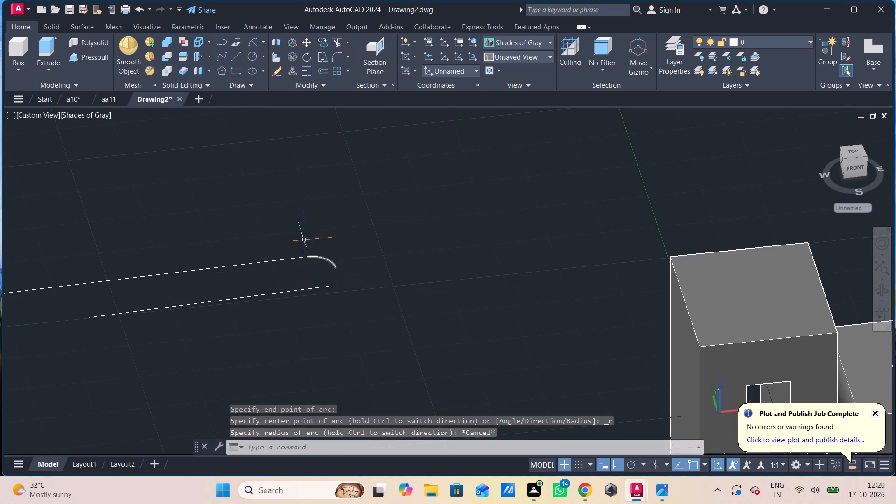
Draw a start-end-radius arc of radius 8 from the fillet arc's free end to the nearby end of the inner line.
{"action": "left_click", "coordinate": [247, 46]}
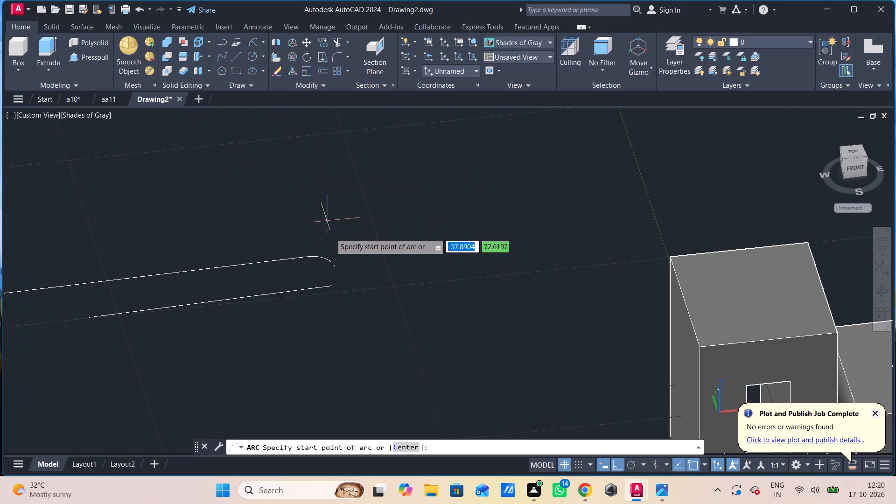
{"action": "left_click", "coordinate": [336, 268]}
{"action": "left_click", "coordinate": [336, 283]}
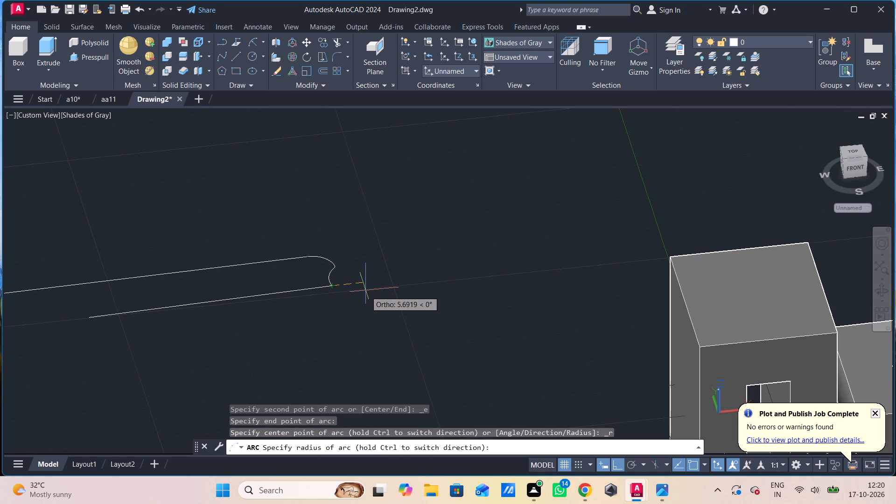
{"action": "key", "text": "r"}
{"action": "key", "text": "Return"}
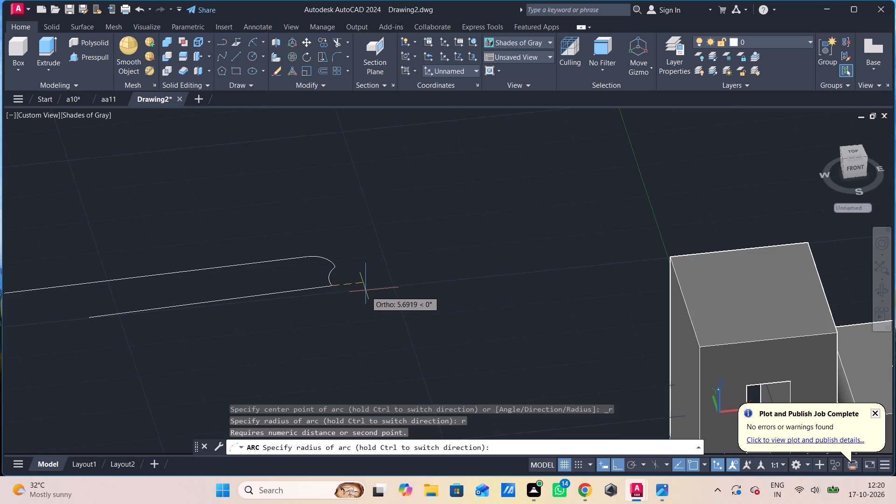
{"action": "key", "text": "8"}
{"action": "key", "text": "Return"}
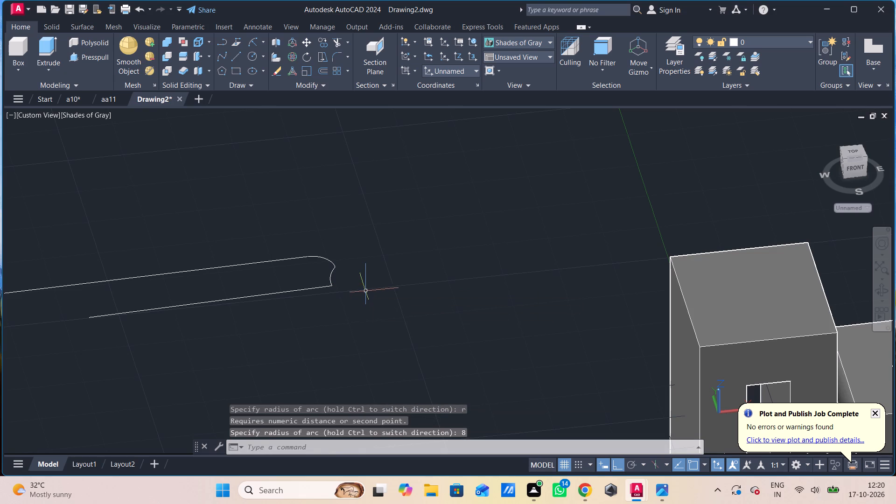
{"action": "middle_click_drag", "start_coordinate": [302, 296], "coordinate": [399, 291]}
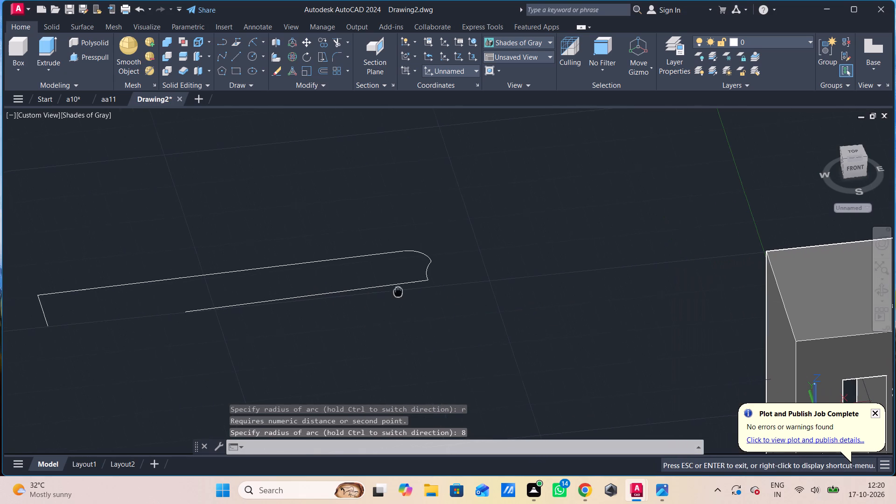
Draw a line from the free end of the short block-end line to the open end of the inner line, closing the outline.
{"action": "middle_click_drag", "start_coordinate": [399, 291], "coordinate": [402, 291]}
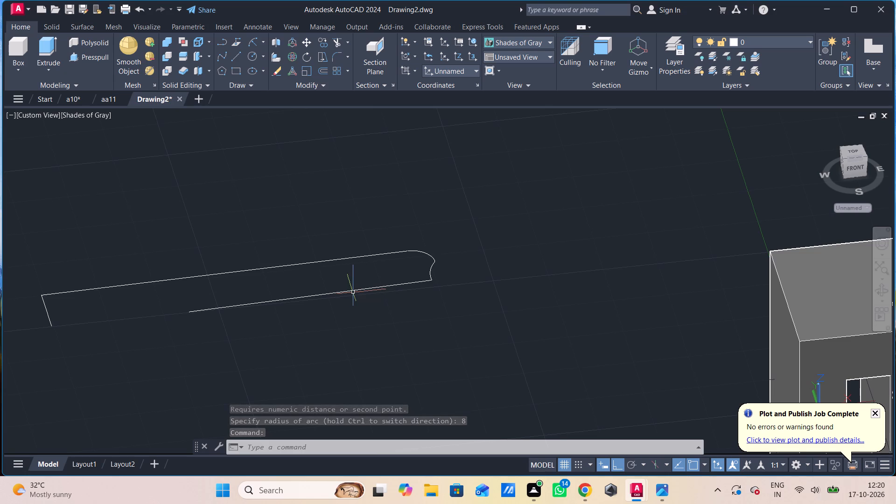
{"action": "middle_click_drag", "start_coordinate": [354, 293], "coordinate": [246, 308]}
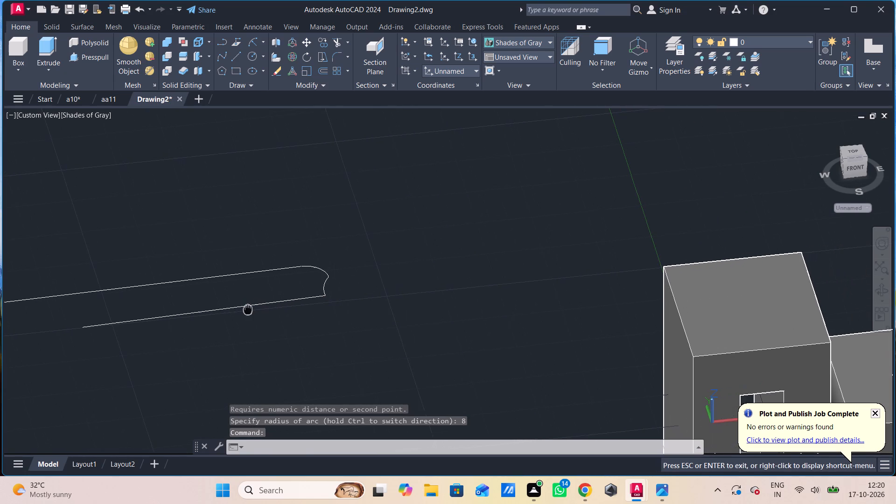
{"action": "middle_click_drag", "start_coordinate": [246, 308], "coordinate": [245, 308]}
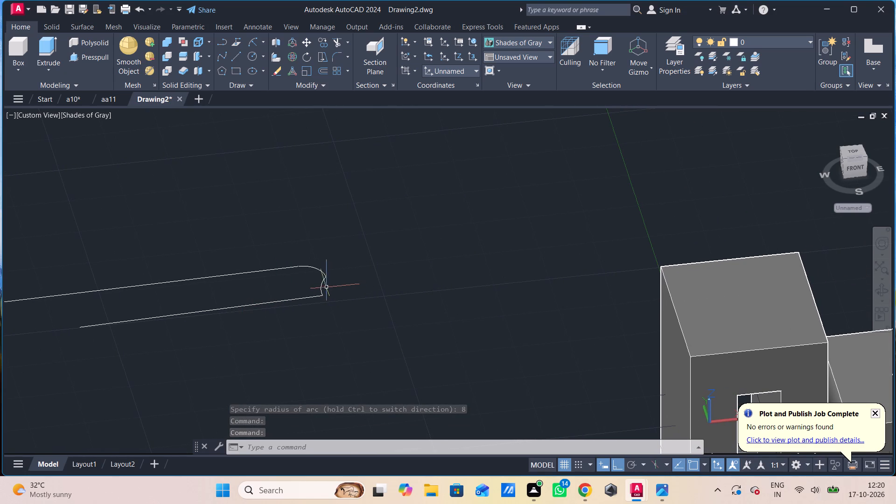
{"action": "left_click_drag", "start_coordinate": [246, 294], "coordinate": [342, 276]}
{"action": "middle_click_drag", "start_coordinate": [242, 292], "coordinate": [245, 292]}
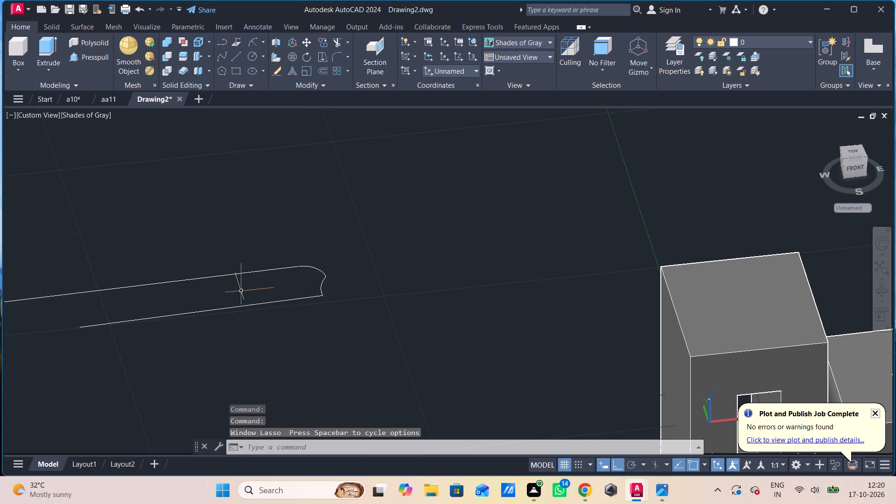
{"action": "middle_click_drag", "start_coordinate": [245, 292], "coordinate": [376, 260]}
{"action": "key", "text": "l"}
{"action": "key", "text": "Return"}
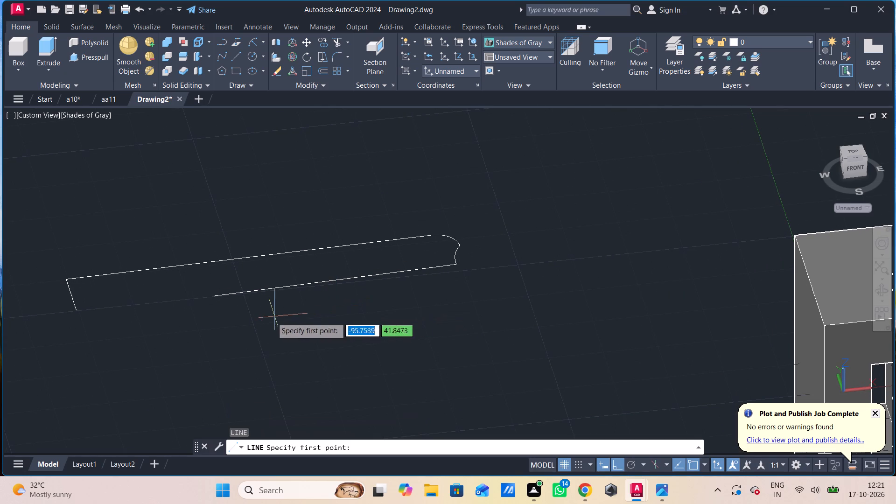
{"action": "left_click_drag", "start_coordinate": [77, 314], "coordinate": [81, 314]}
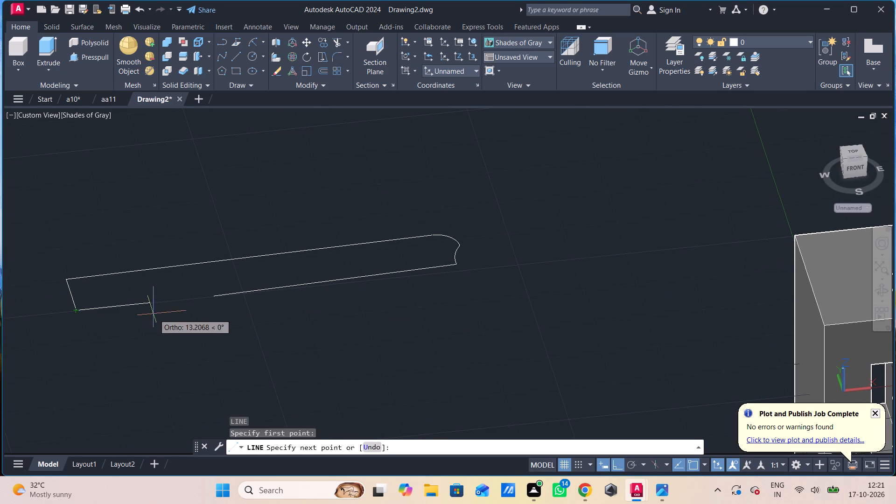
{"action": "left_click", "coordinate": [218, 299]}
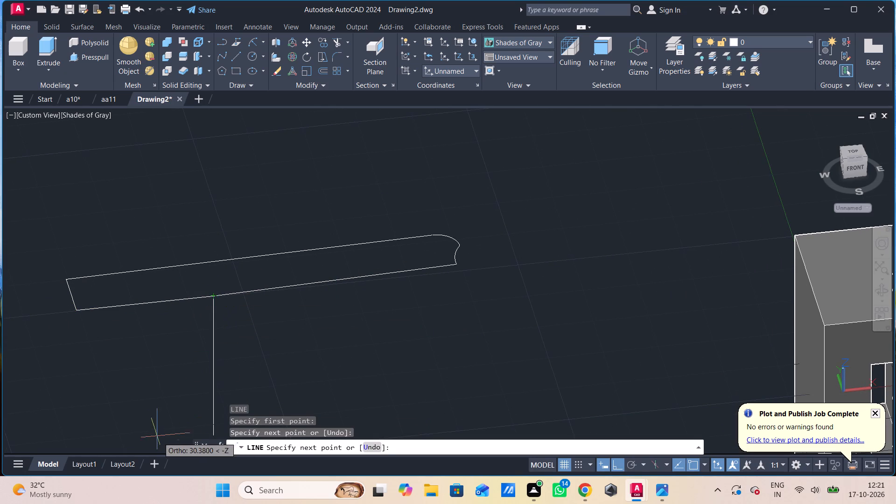
{"action": "key", "text": "Escape"}
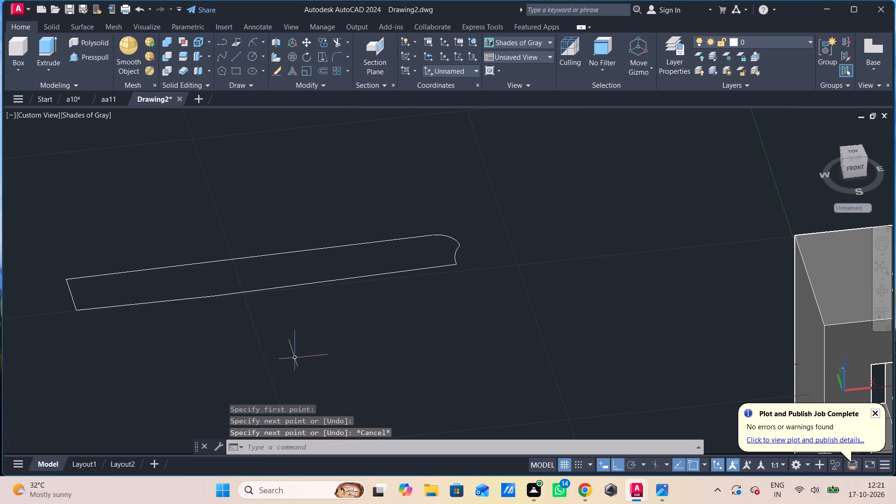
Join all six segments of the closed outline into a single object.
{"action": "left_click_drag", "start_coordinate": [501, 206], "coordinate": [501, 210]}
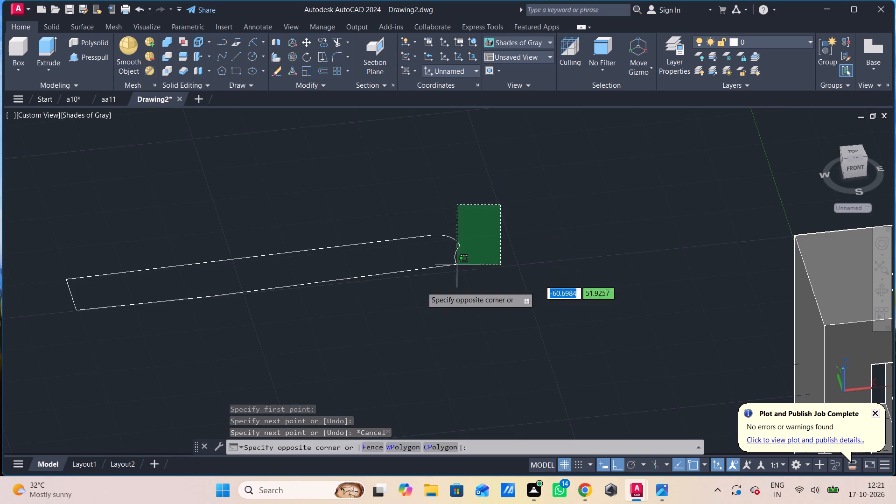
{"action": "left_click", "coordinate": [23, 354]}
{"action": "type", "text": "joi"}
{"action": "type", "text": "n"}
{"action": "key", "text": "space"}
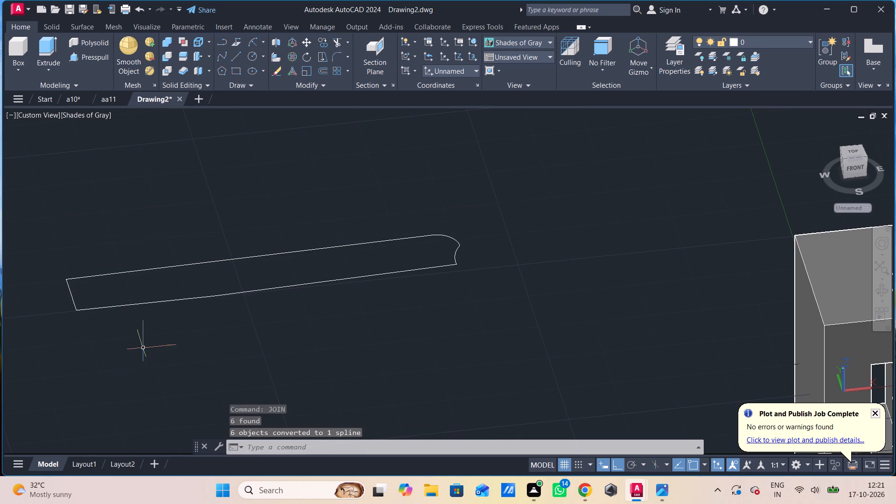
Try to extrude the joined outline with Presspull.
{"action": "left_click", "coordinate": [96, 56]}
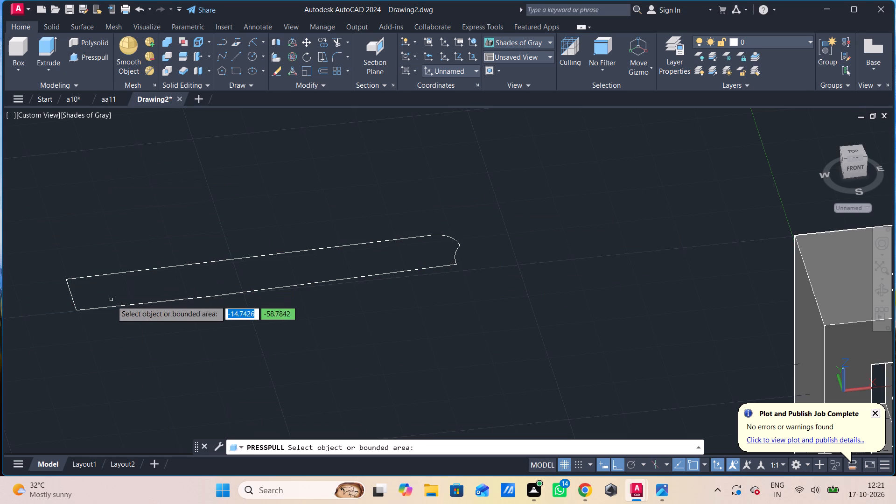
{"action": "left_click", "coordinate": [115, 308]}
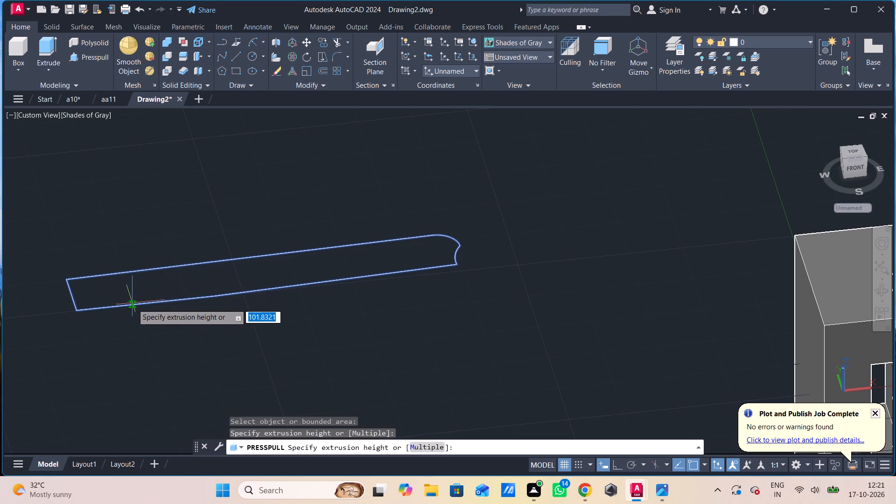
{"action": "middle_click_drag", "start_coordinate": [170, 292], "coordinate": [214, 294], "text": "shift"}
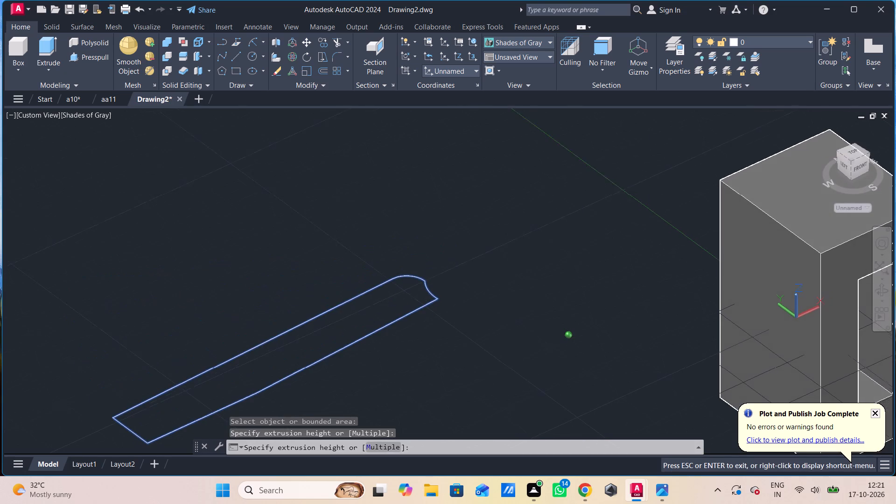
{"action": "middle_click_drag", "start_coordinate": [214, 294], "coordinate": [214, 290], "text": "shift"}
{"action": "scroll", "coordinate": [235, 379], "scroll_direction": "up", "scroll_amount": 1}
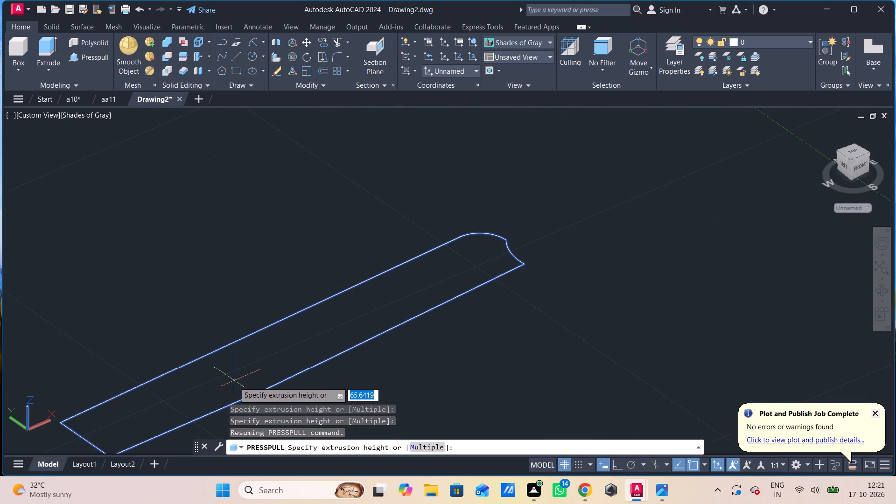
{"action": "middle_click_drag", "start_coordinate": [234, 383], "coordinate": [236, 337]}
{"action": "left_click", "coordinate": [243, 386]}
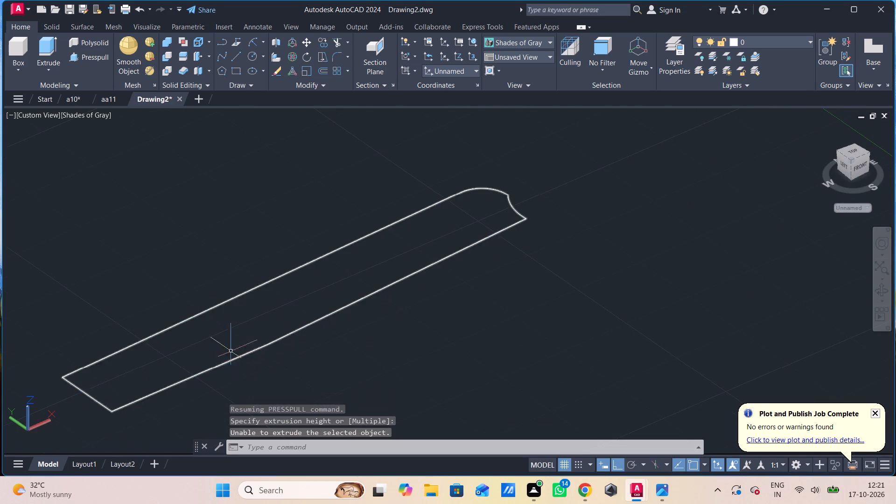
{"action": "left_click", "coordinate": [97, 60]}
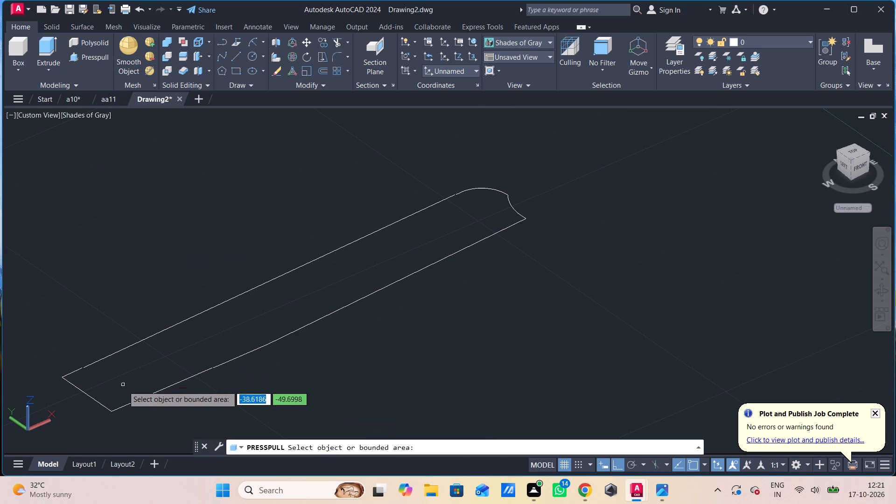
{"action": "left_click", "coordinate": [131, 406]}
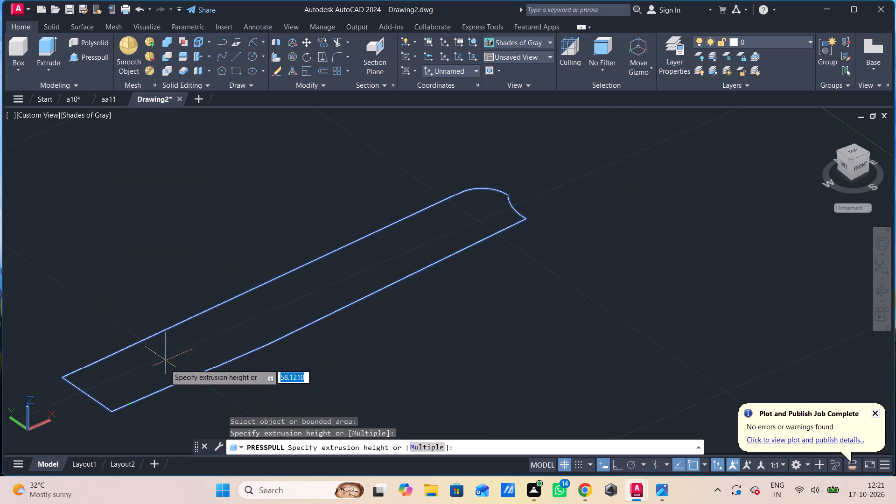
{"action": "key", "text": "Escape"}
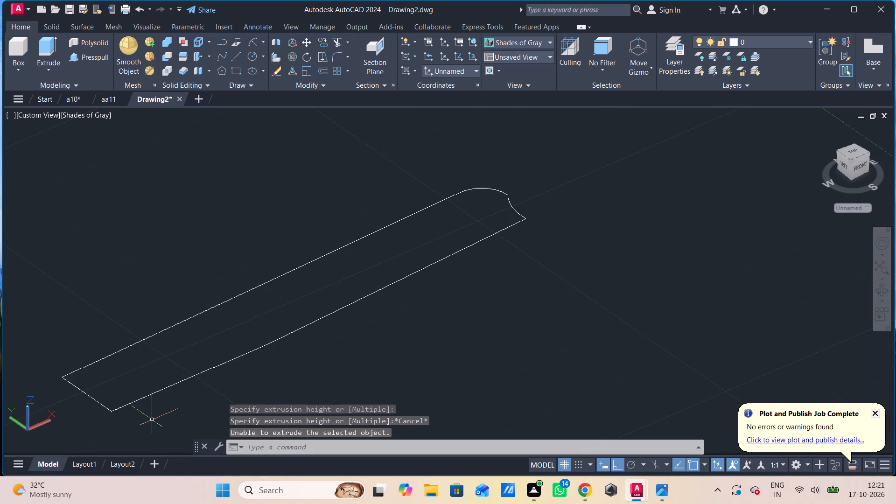
Examine the joined outline's arc end close up for gaps or misaligned vertices between the fillet arc and the radius 8 arc.
{"action": "scroll", "coordinate": [472, 287], "scroll_direction": "up", "scroll_amount": 2}
{"action": "middle_click_drag", "start_coordinate": [402, 294], "coordinate": [384, 481]}
{"action": "scroll", "coordinate": [500, 350], "scroll_direction": "up", "scroll_amount": 2}
{"action": "scroll", "coordinate": [542, 324], "scroll_direction": "up", "scroll_amount": 2}
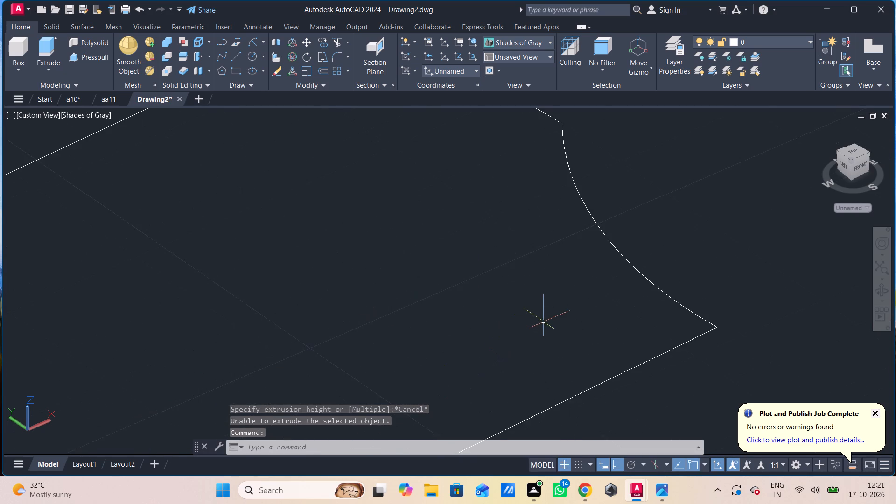
{"action": "scroll", "coordinate": [544, 322], "scroll_direction": "down", "scroll_amount": 2}
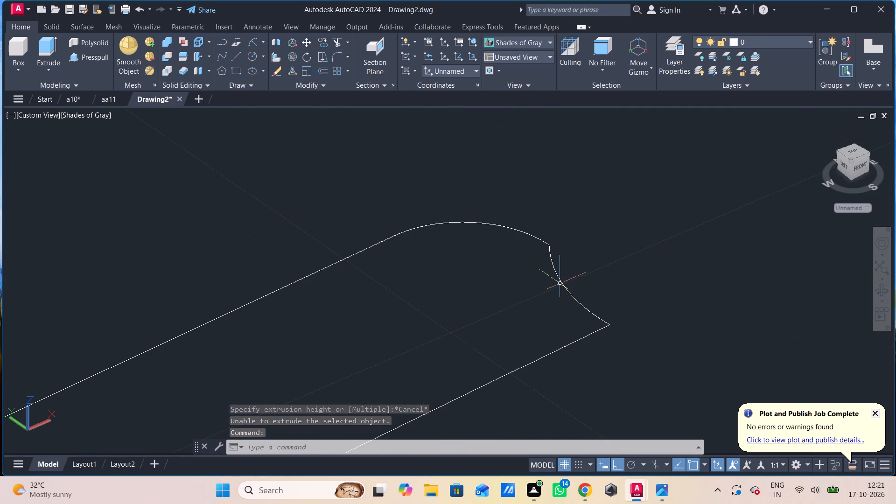
{"action": "left_click", "coordinate": [560, 282]}
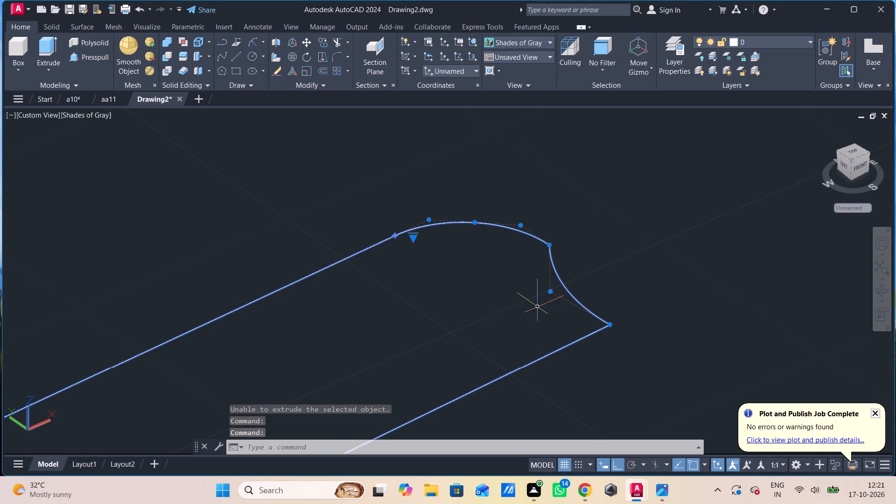
{"action": "scroll", "coordinate": [538, 308], "scroll_direction": "down", "scroll_amount": 3}
{"action": "middle_click_drag", "start_coordinate": [536, 294], "coordinate": [536, 291]}
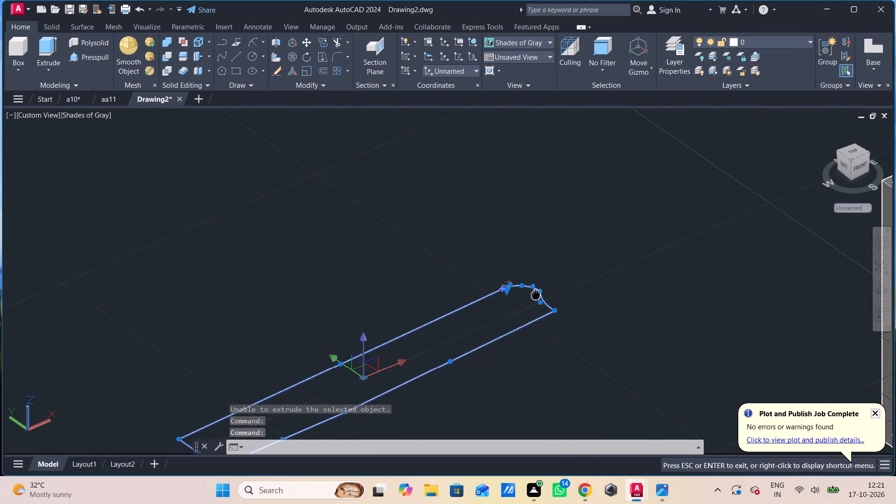
{"action": "middle_click_drag", "start_coordinate": [536, 291], "coordinate": [535, 272]}
{"action": "key", "text": "Escape"}
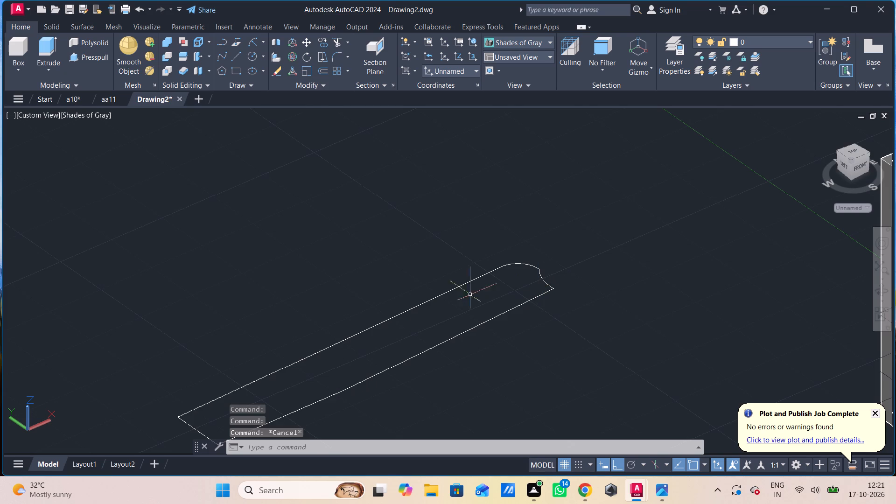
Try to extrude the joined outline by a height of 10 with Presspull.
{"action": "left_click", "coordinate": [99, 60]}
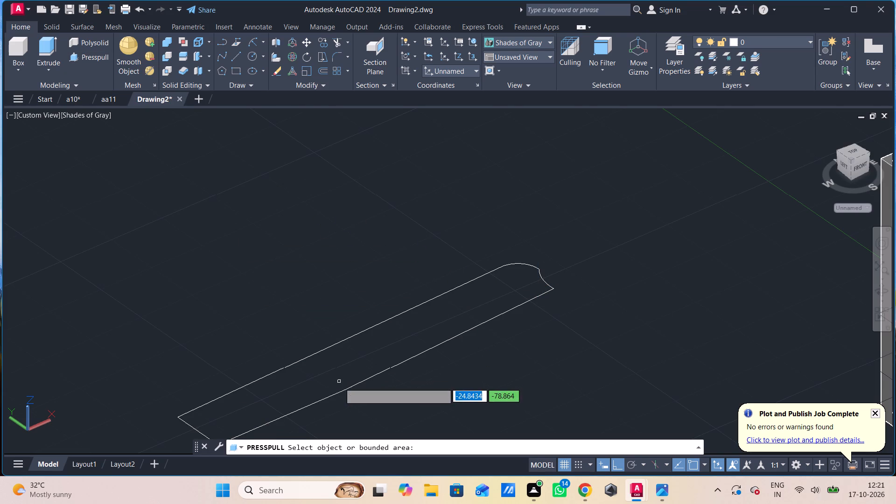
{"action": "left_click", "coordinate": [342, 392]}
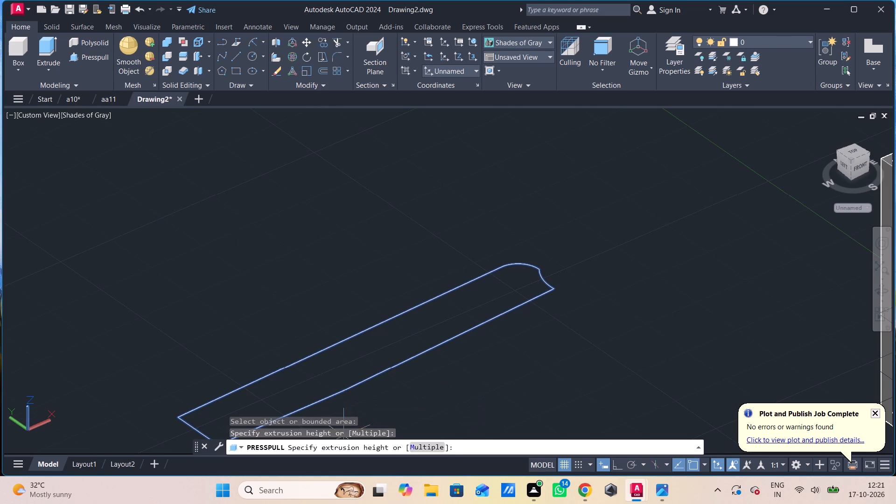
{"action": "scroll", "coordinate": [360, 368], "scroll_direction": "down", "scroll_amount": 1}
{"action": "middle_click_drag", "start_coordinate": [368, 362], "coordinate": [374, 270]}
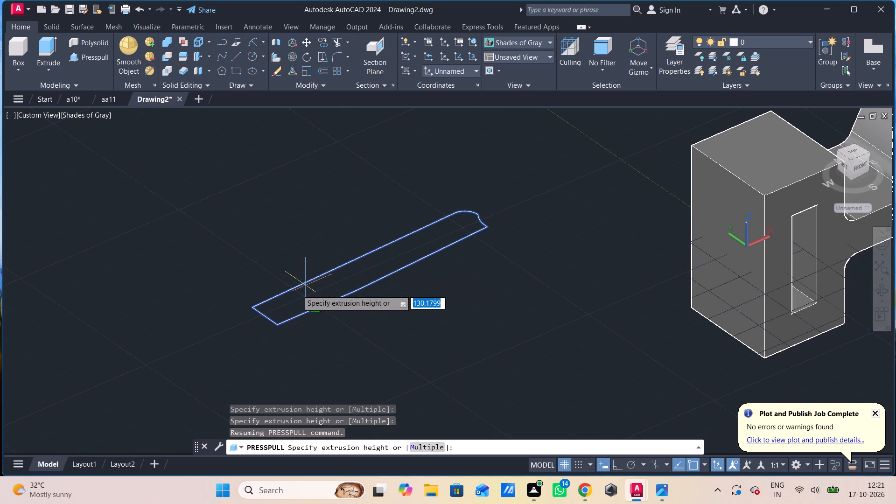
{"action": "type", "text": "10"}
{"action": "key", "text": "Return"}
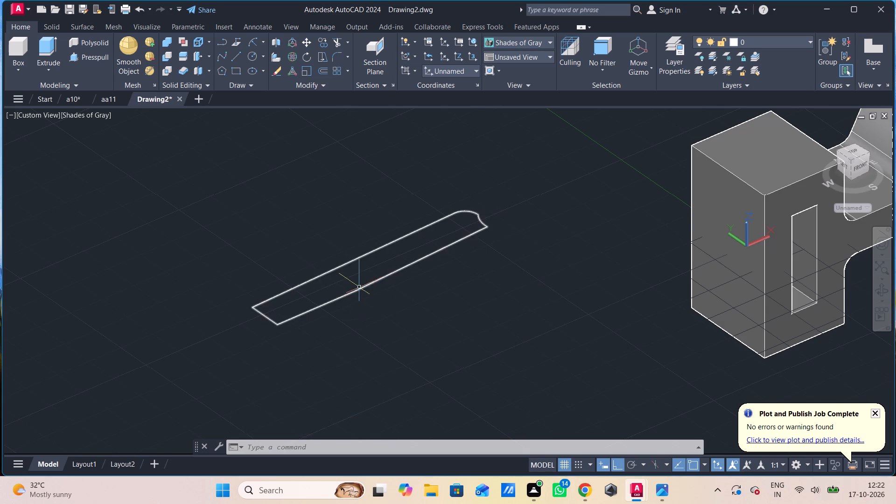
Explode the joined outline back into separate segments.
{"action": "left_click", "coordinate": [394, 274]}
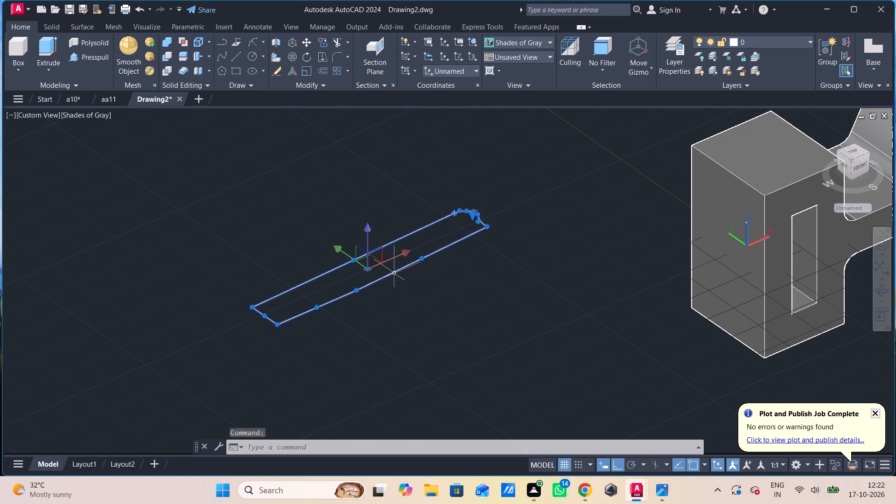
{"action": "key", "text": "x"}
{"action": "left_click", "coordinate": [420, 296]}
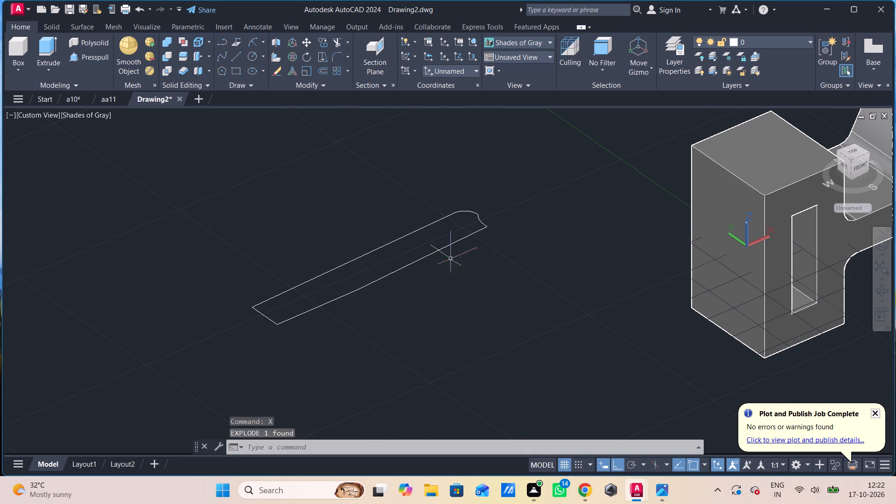
Delete the fillet arc between the long outer line and the radius 8 arc.
{"action": "scroll", "coordinate": [486, 229], "scroll_direction": "up", "scroll_amount": 2}
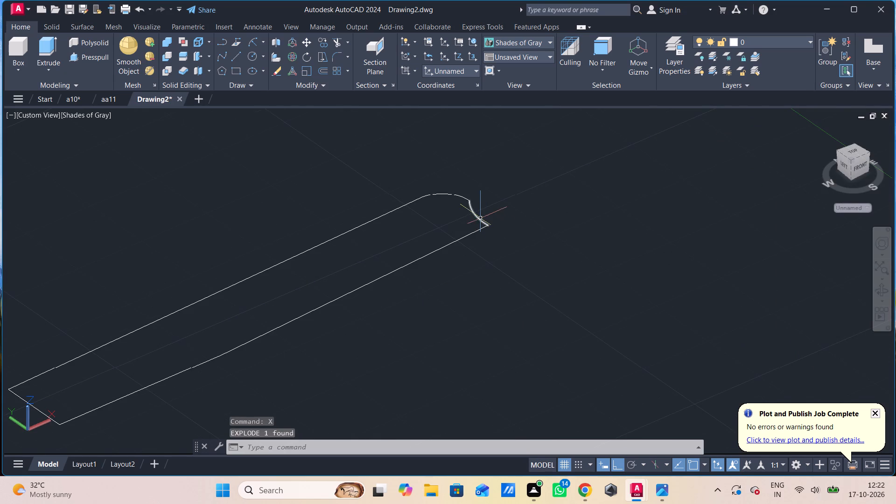
{"action": "scroll", "coordinate": [479, 217], "scroll_direction": "up", "scroll_amount": 5}
{"action": "middle_click_drag", "start_coordinate": [477, 215], "coordinate": [478, 302]}
{"action": "scroll", "coordinate": [430, 215], "scroll_direction": "up", "scroll_amount": 3}
{"action": "scroll", "coordinate": [430, 213], "scroll_direction": "down", "scroll_amount": 5}
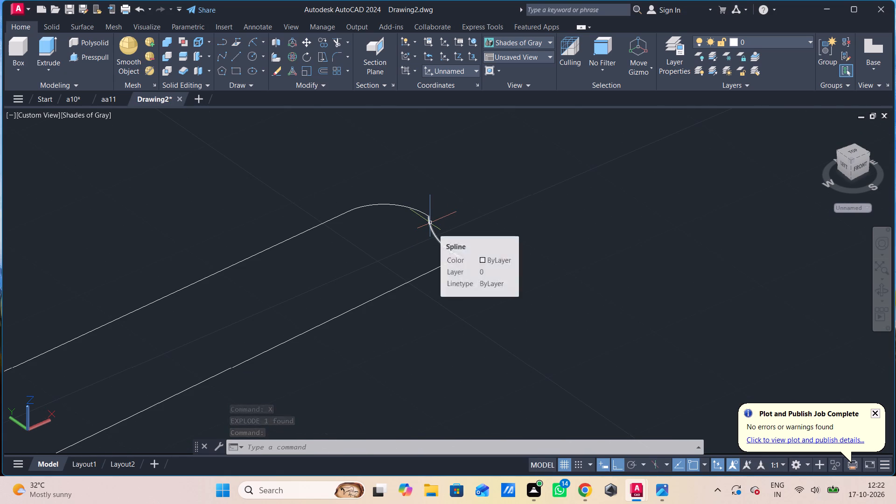
{"action": "left_click", "coordinate": [397, 204]}
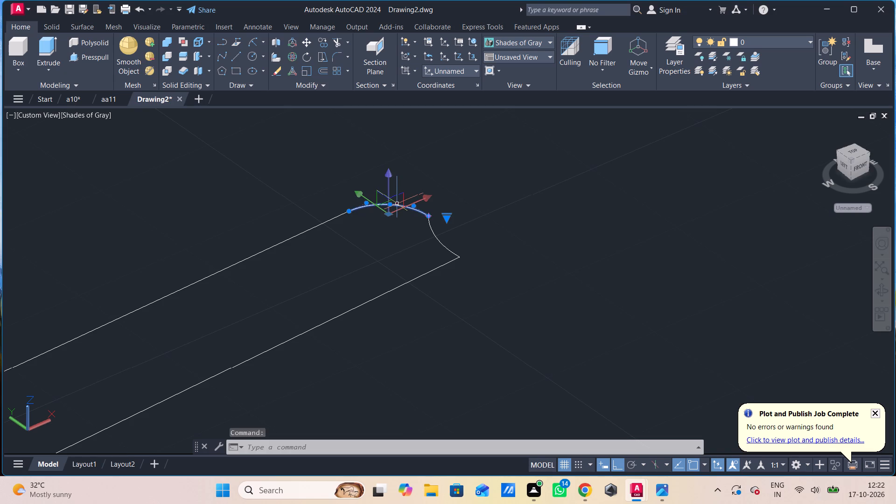
{"action": "key", "text": "Delete"}
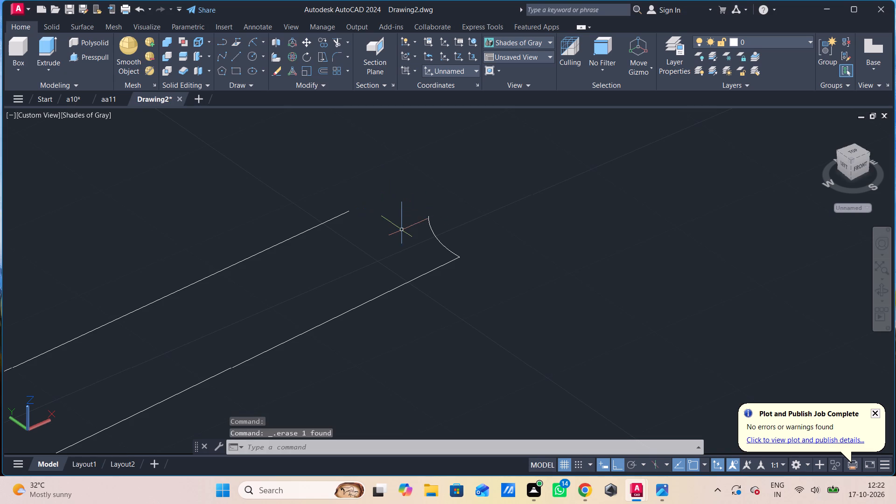
Draw a straight line from the upper end of the radius 8 arc at 90°, extending past the long outer line's direction.
{"action": "type", "text": "l]"}
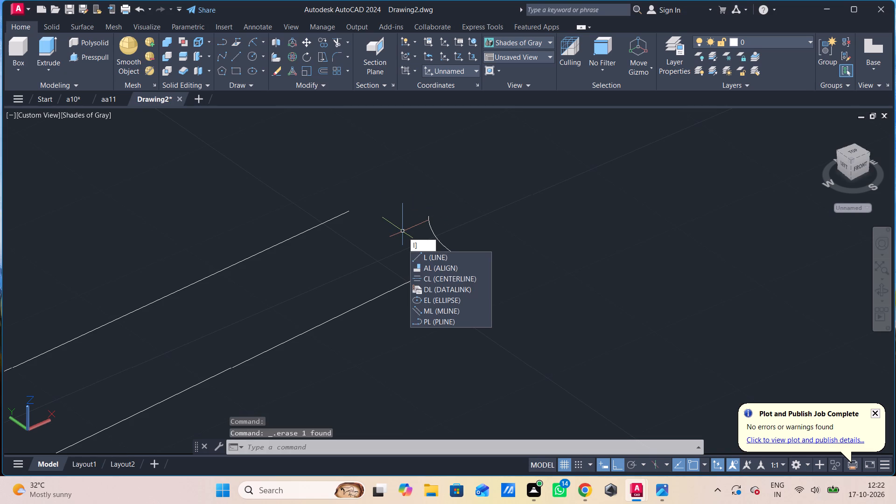
{"action": "key", "text": "BackSpace"}
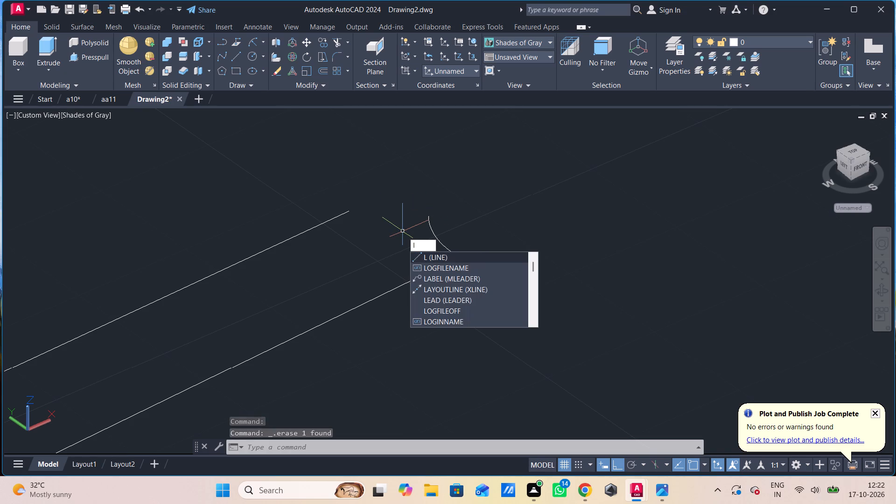
{"action": "key", "text": "Return"}
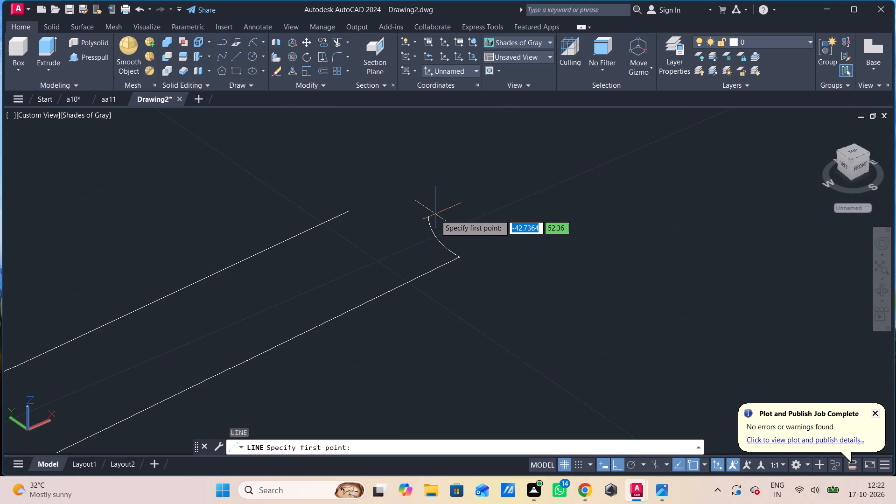
{"action": "left_click", "coordinate": [430, 219]}
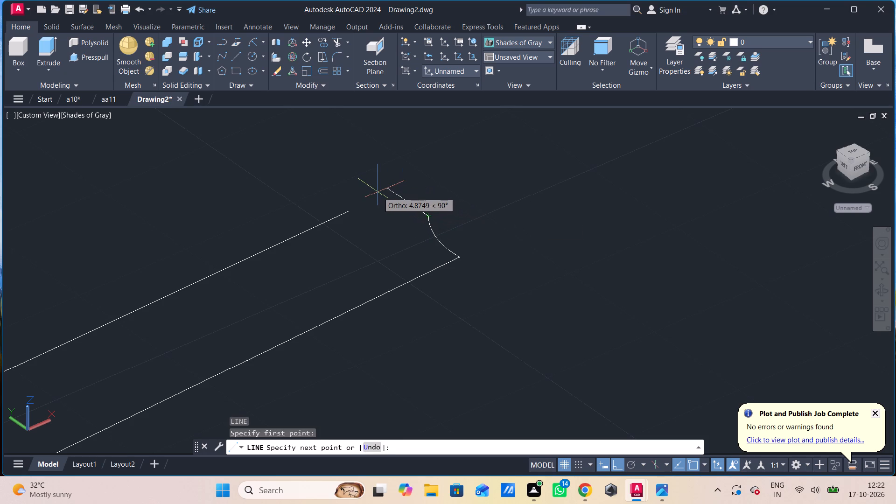
{"action": "left_click", "coordinate": [369, 180]}
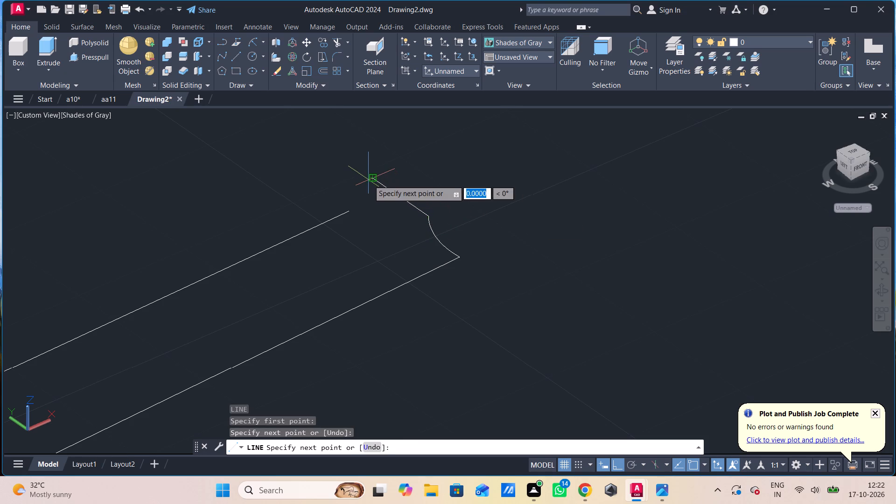
{"action": "key", "text": "Escape"}
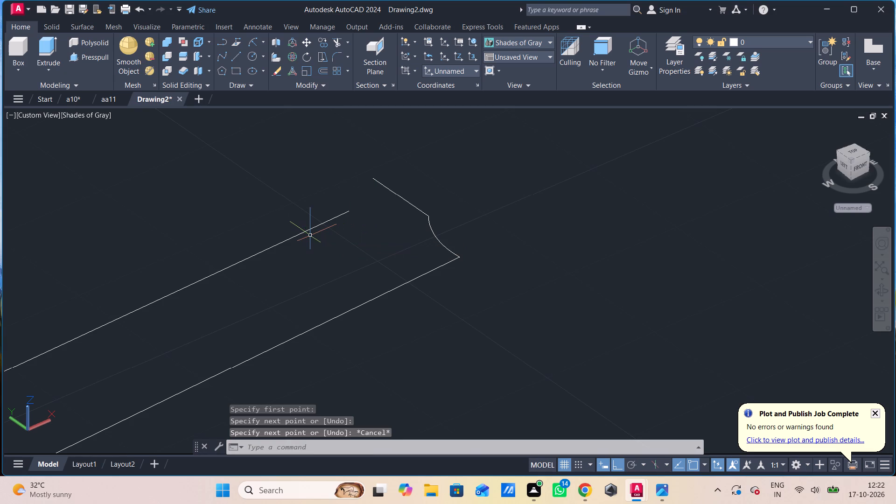
Draw a line at 0° from the long outer line's open end, crossing the short line drawn from the arc.
{"action": "type", "text": "l"}
{"action": "key", "text": "space"}
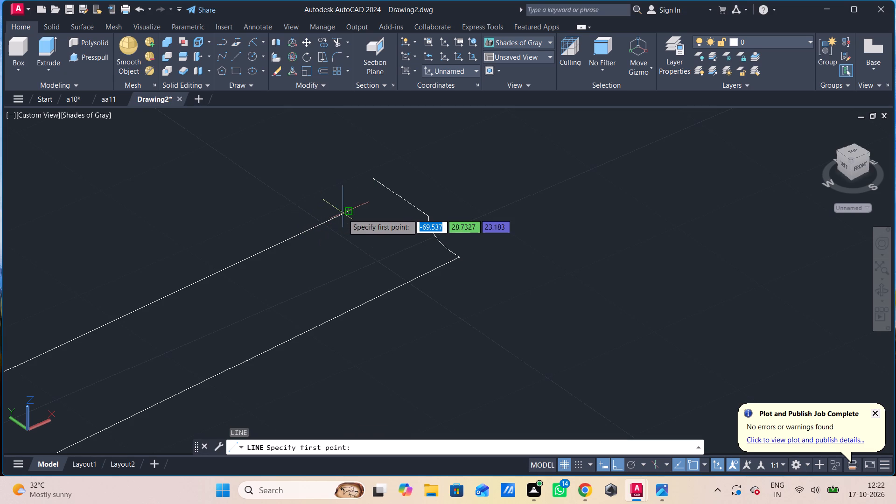
{"action": "left_click", "coordinate": [345, 214]}
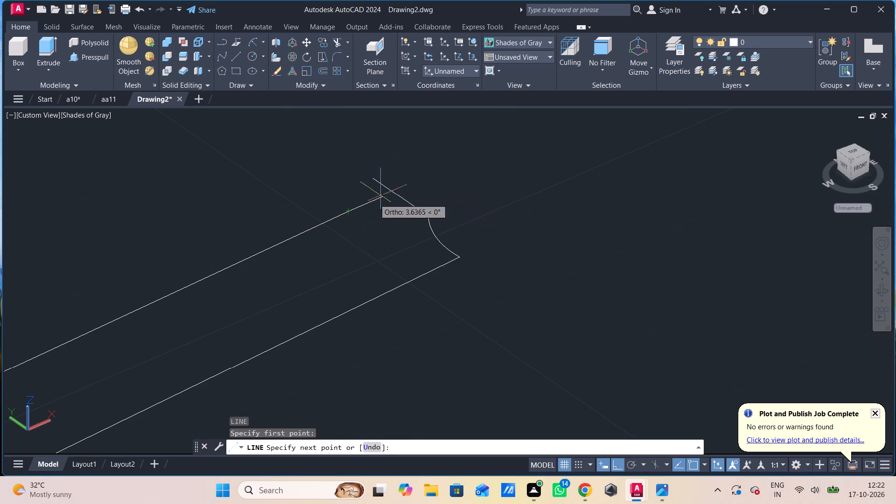
{"action": "left_click", "coordinate": [448, 177]}
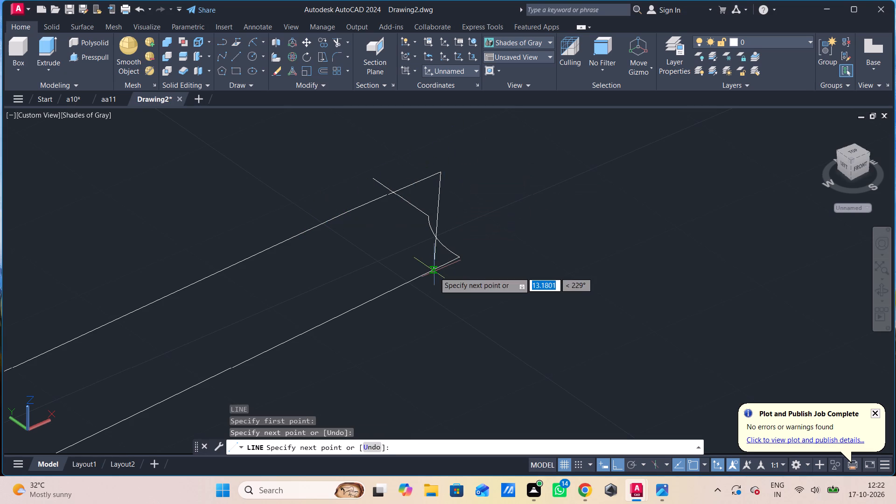
{"action": "key", "text": "Escape"}
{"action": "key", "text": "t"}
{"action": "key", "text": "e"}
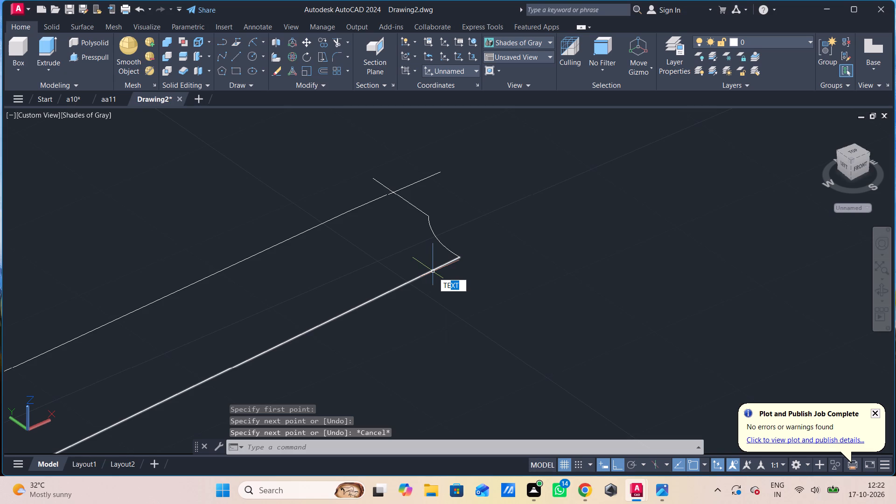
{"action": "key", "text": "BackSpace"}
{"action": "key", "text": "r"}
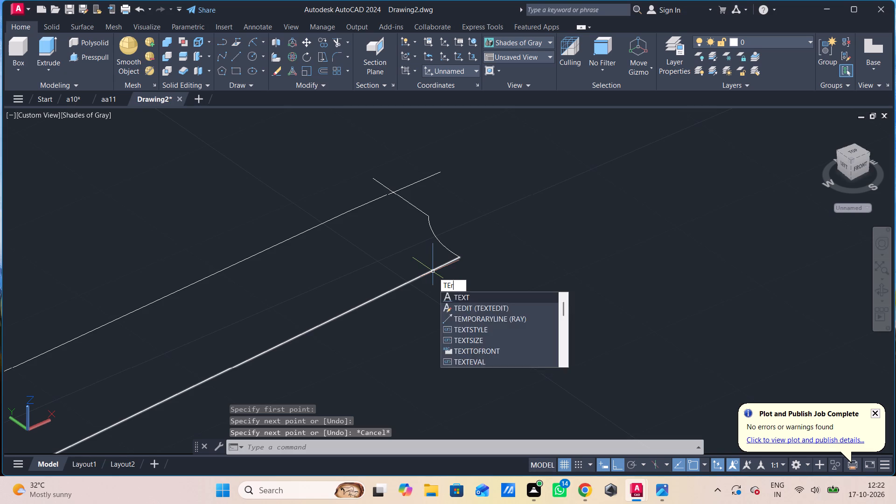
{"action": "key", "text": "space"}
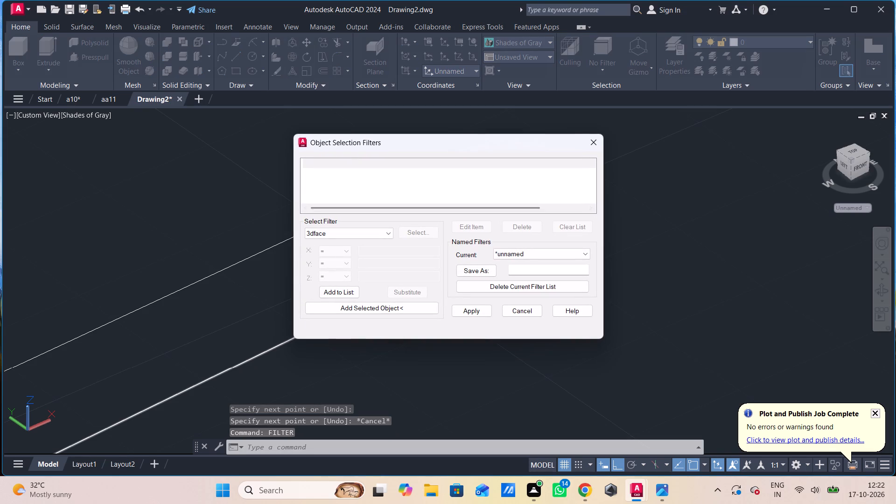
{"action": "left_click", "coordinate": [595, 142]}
Trim both overhanging line ends beyond their crossing to form a sharp corner near the radius 8 arc.
{"action": "key", "text": "t"}
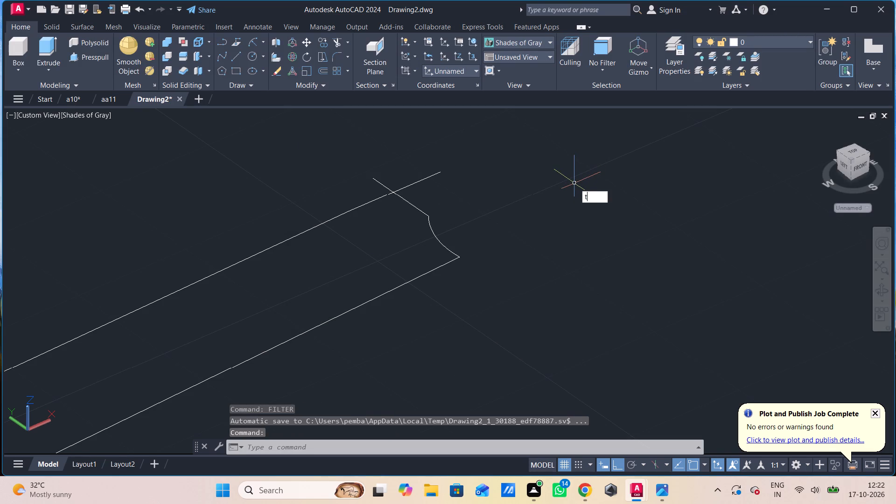
{"action": "key", "text": "r"}
{"action": "key", "text": "space"}
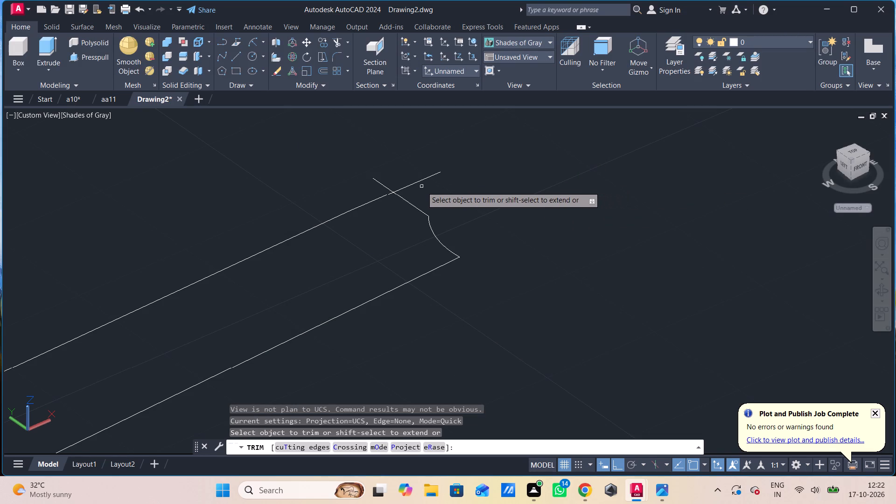
{"action": "left_click", "coordinate": [421, 181]}
{"action": "left_click", "coordinate": [384, 185]}
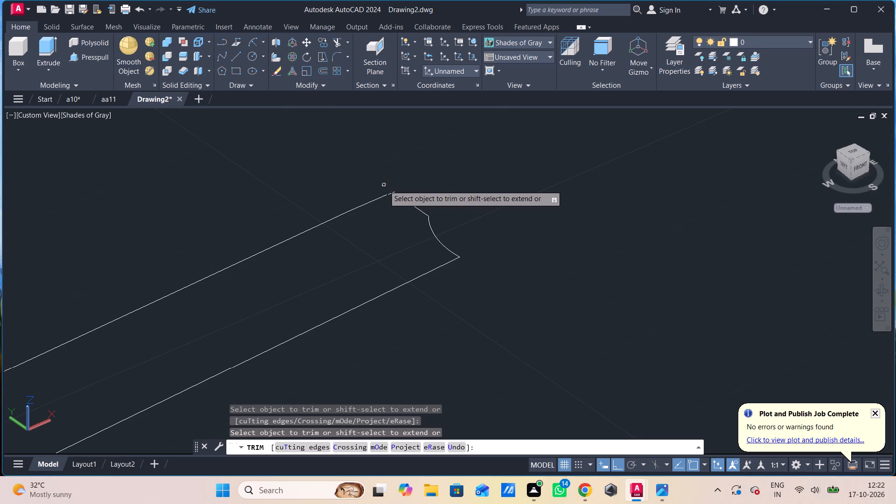
{"action": "key", "text": "Escape"}
Join all segments of the connecting outline, including the two new corner lines, into one object.
{"action": "left_click", "coordinate": [468, 185]}
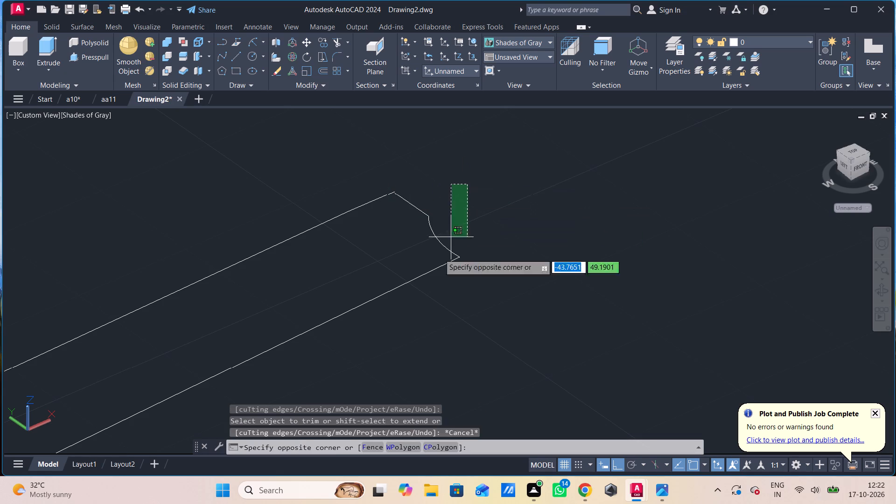
{"action": "scroll", "coordinate": [330, 293], "scroll_direction": "down", "scroll_amount": 2}
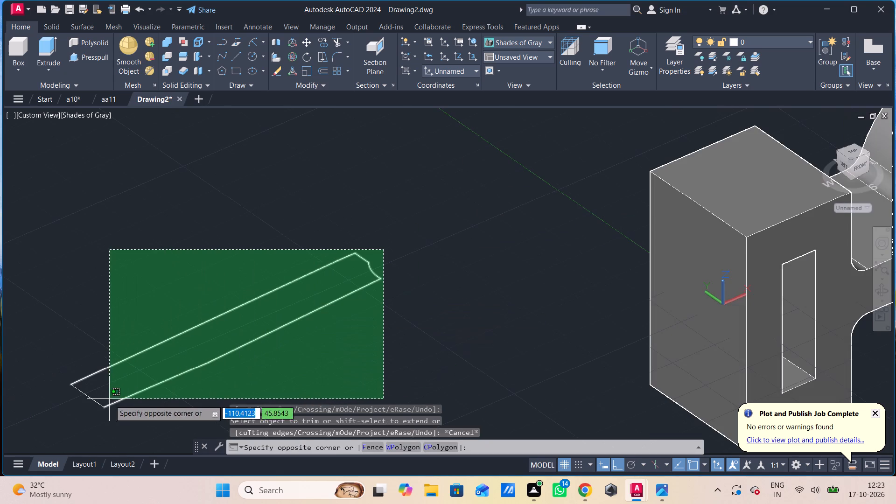
{"action": "left_click", "coordinate": [78, 420]}
{"action": "key", "text": "j"}
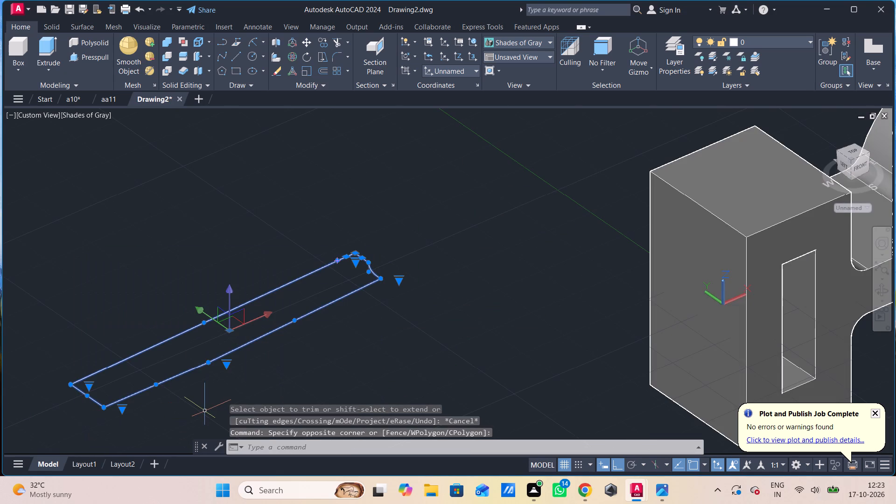
{"action": "key", "text": "Return"}
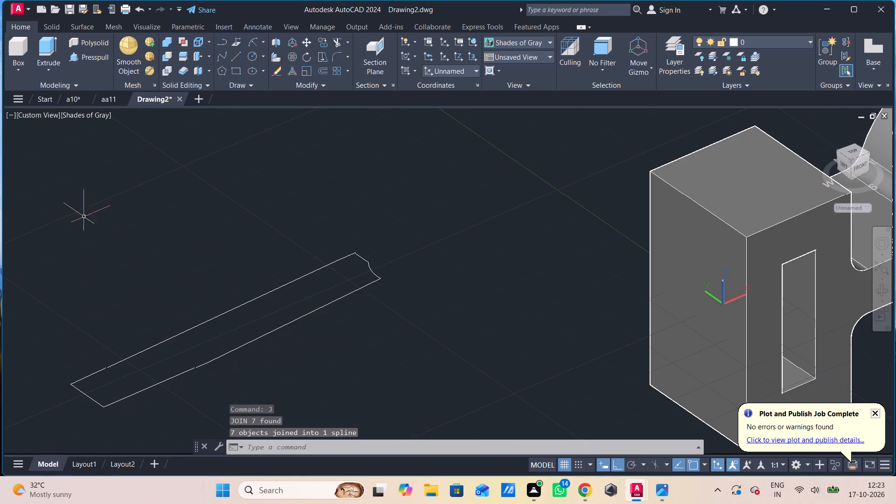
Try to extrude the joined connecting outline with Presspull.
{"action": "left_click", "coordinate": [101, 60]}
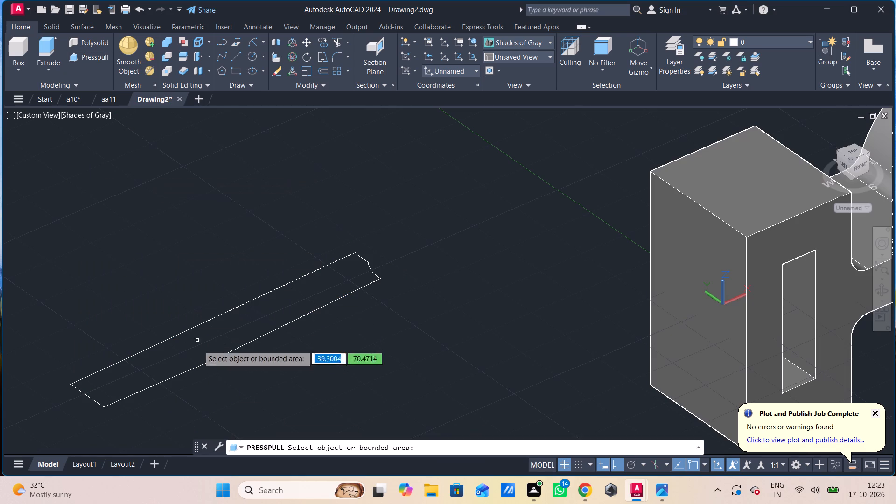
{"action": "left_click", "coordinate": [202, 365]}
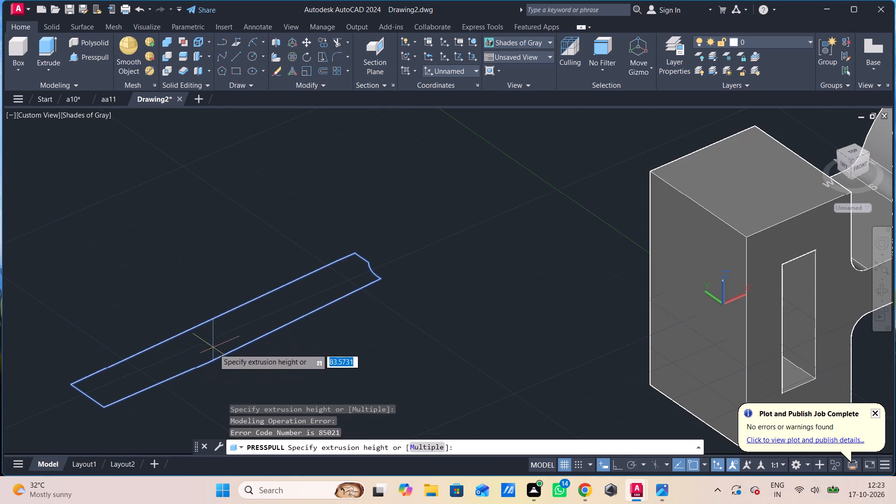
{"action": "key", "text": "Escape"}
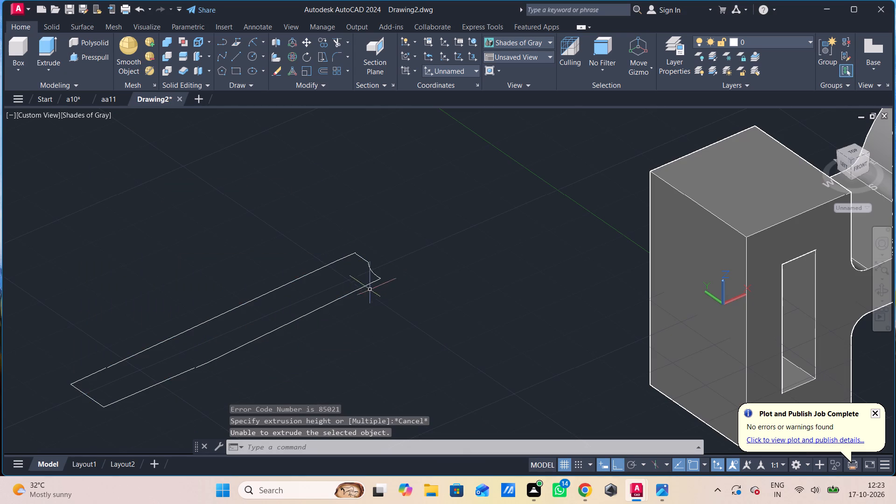
Stretch the short line's corner vertex onto the long outer line's end vertex to close the gap in the outline.
{"action": "scroll", "coordinate": [372, 282], "scroll_direction": "up", "scroll_amount": 4}
{"action": "middle_click_drag", "start_coordinate": [322, 239], "coordinate": [376, 349]}
{"action": "scroll", "coordinate": [374, 312], "scroll_direction": "up", "scroll_amount": 4}
{"action": "middle_click_drag", "start_coordinate": [360, 308], "coordinate": [388, 404]}
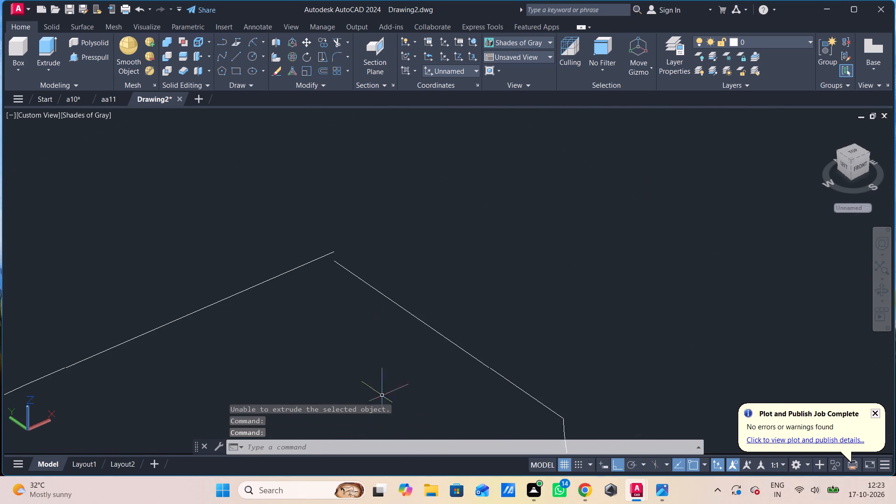
{"action": "left_click", "coordinate": [334, 253]}
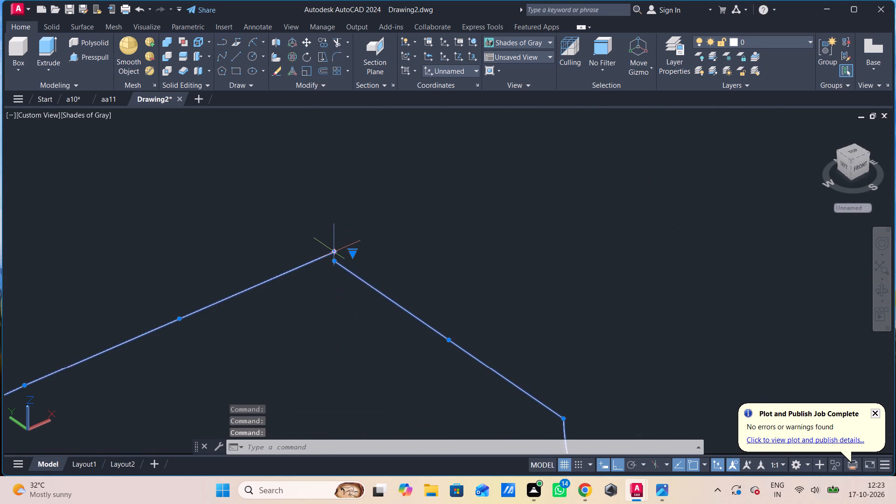
{"action": "key", "text": "Escape"}
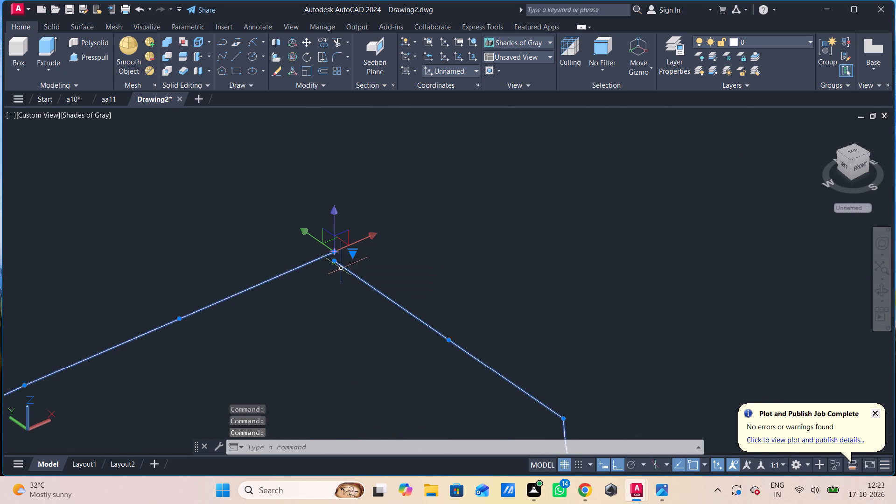
{"action": "key", "text": "Escape"}
{"action": "left_click", "coordinate": [341, 266]}
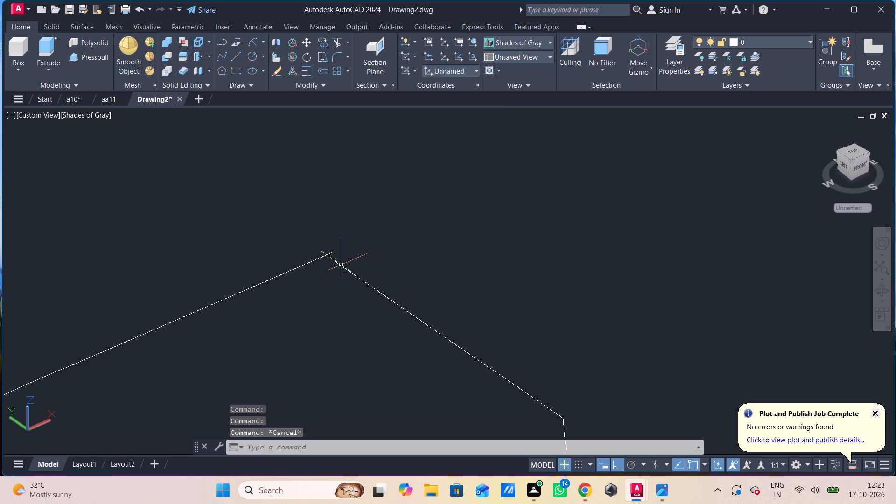
{"action": "left_click", "coordinate": [336, 264]}
{"action": "left_click", "coordinate": [335, 257]}
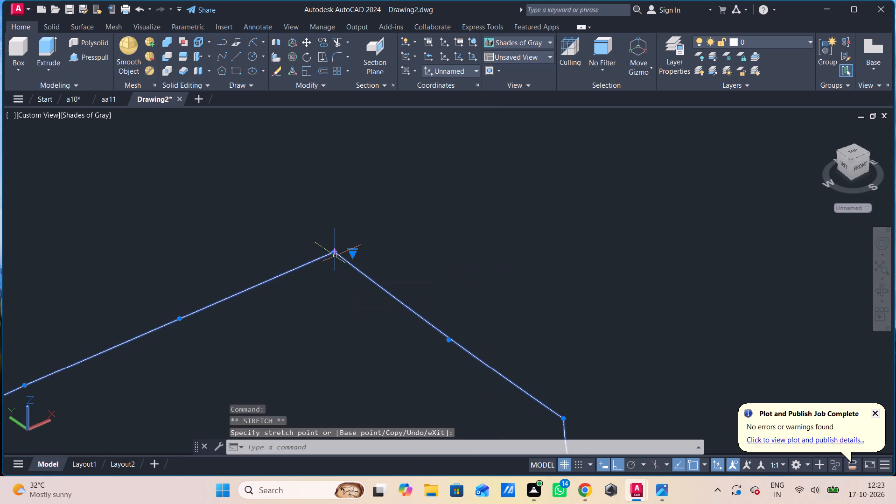
{"action": "key", "text": "Escape"}
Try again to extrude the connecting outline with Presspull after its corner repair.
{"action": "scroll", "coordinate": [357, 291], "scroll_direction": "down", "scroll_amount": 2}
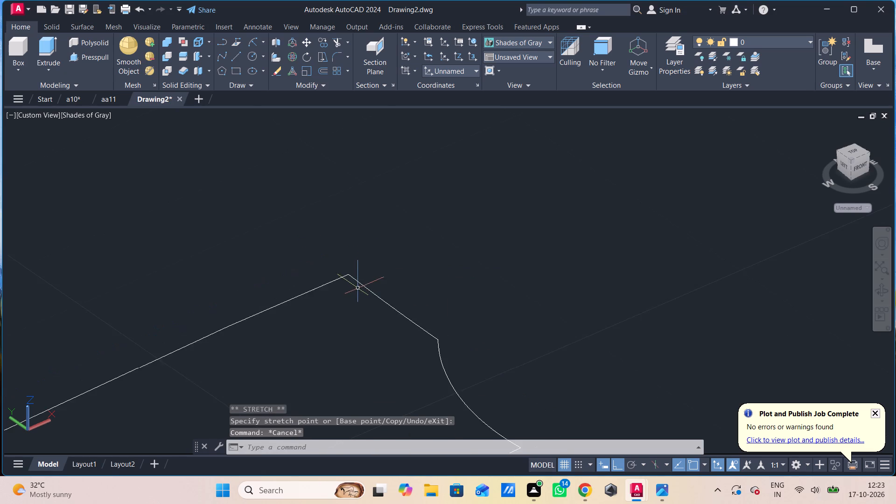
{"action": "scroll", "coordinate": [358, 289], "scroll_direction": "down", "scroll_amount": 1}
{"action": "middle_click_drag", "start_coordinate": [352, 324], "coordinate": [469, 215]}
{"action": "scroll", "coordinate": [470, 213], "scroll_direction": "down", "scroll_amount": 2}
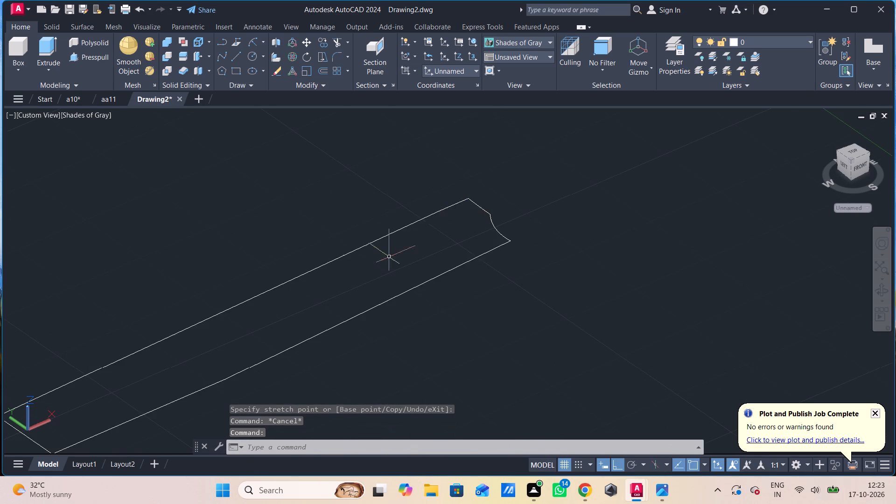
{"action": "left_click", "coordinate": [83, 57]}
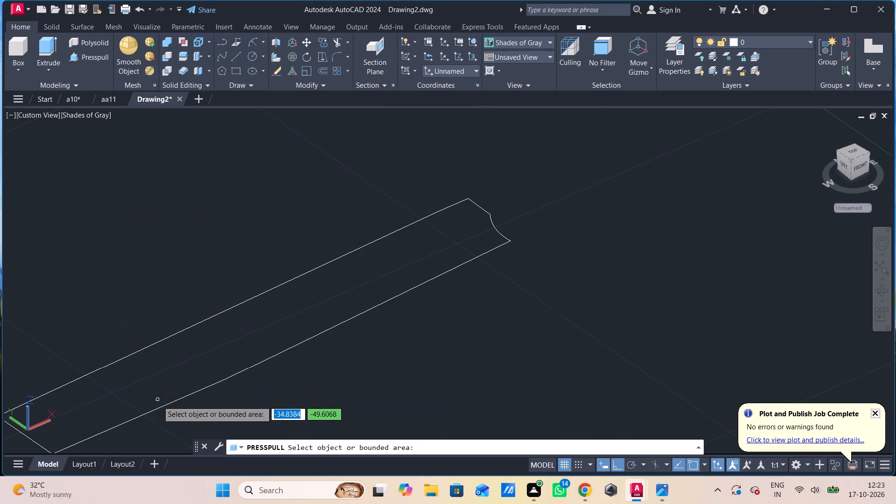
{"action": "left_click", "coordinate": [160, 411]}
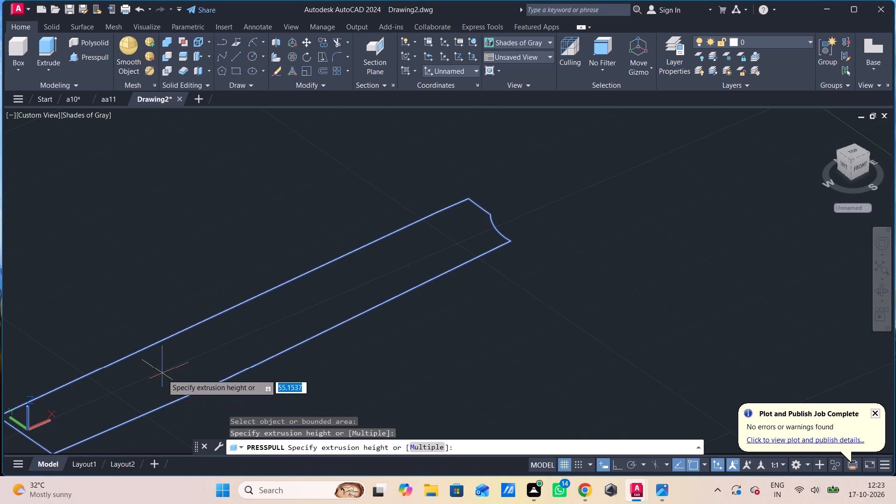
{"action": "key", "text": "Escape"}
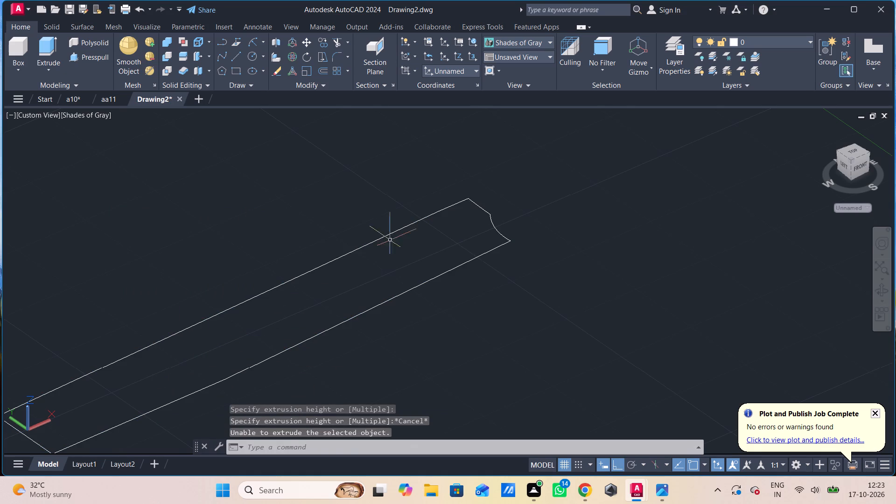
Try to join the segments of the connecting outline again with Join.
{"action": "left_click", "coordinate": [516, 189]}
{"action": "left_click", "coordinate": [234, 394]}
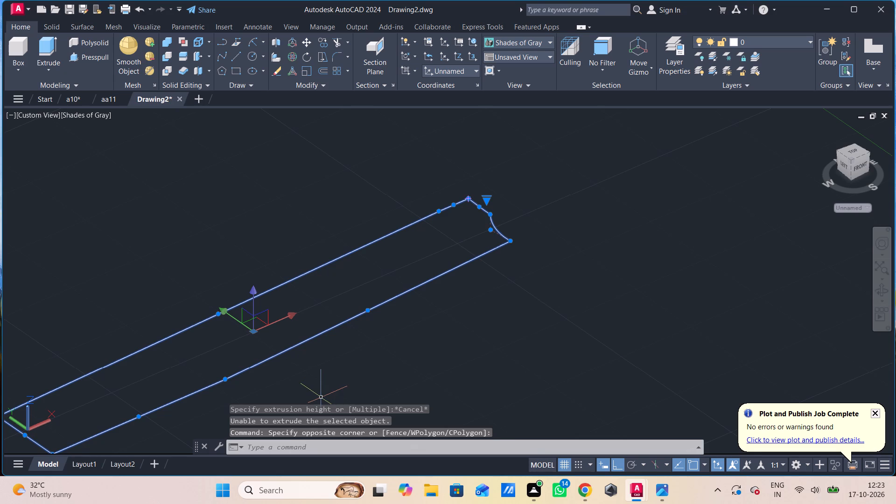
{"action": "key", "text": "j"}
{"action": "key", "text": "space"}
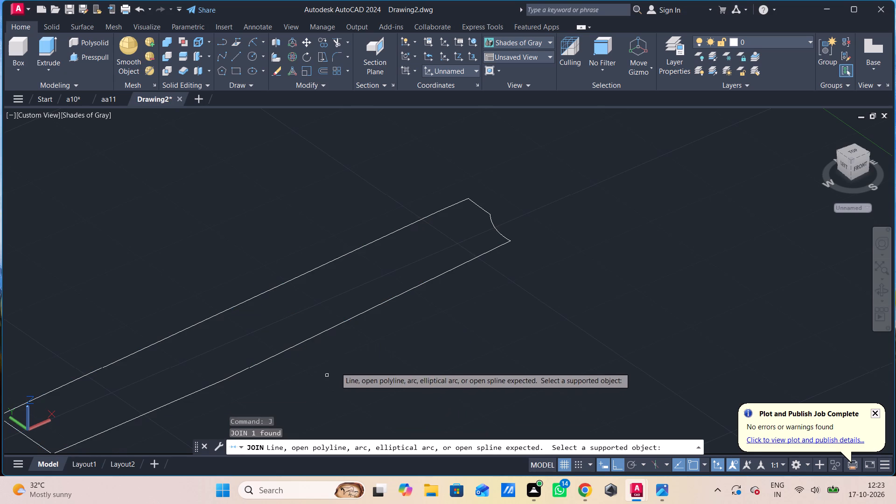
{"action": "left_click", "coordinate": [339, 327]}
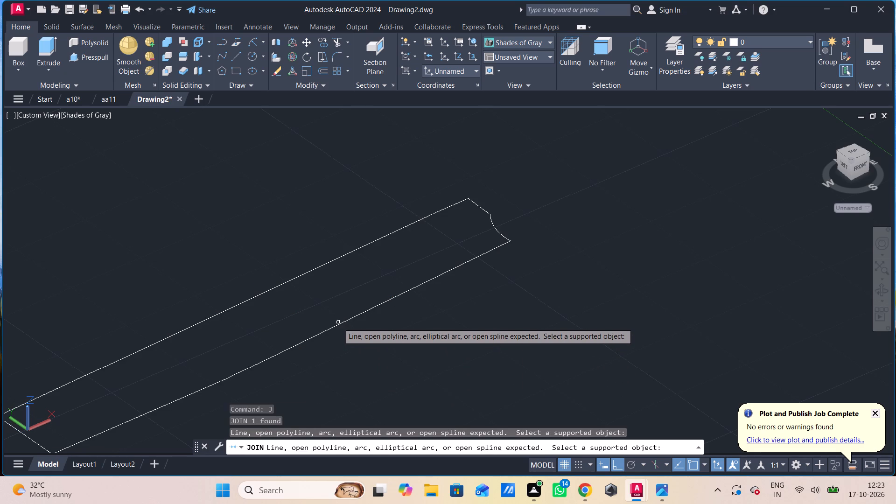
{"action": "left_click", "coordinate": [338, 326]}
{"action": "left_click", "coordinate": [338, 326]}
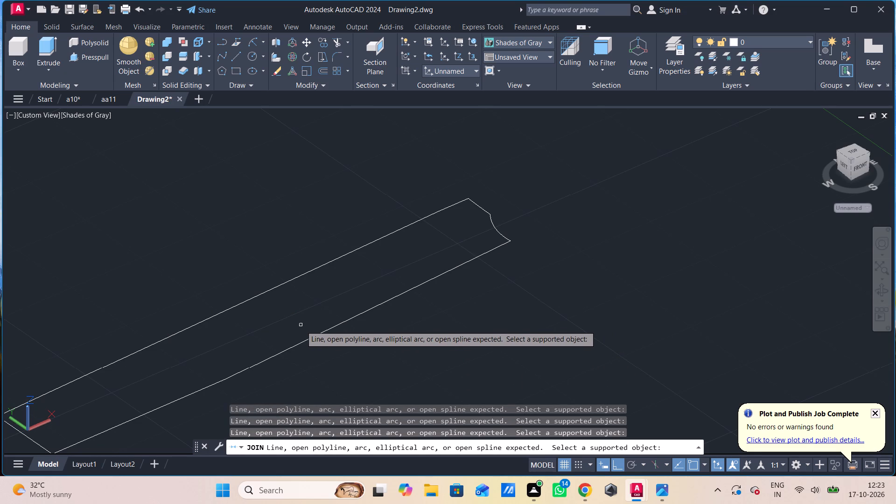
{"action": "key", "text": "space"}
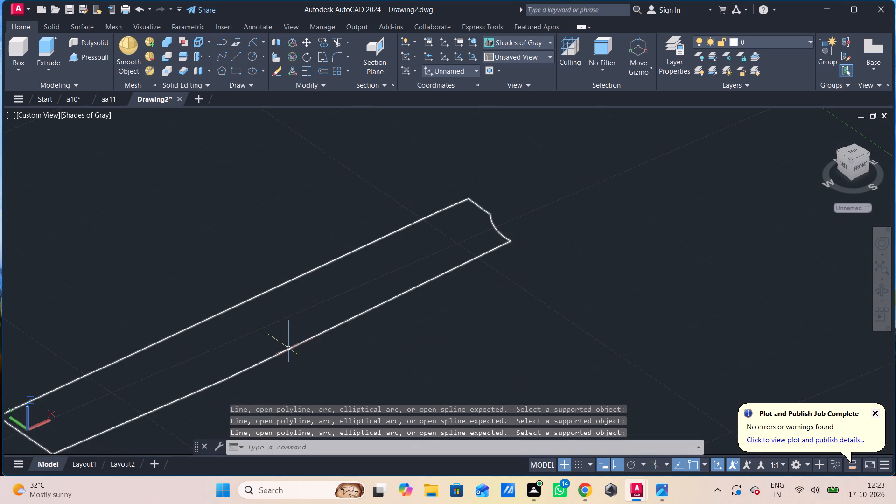
Stretch the connecting outline's corner vertex, where the long outer line meets the short line beside the arc, to adjust the corner.
{"action": "left_click", "coordinate": [289, 348]}
{"action": "scroll", "coordinate": [443, 272], "scroll_direction": "up", "scroll_amount": 2}
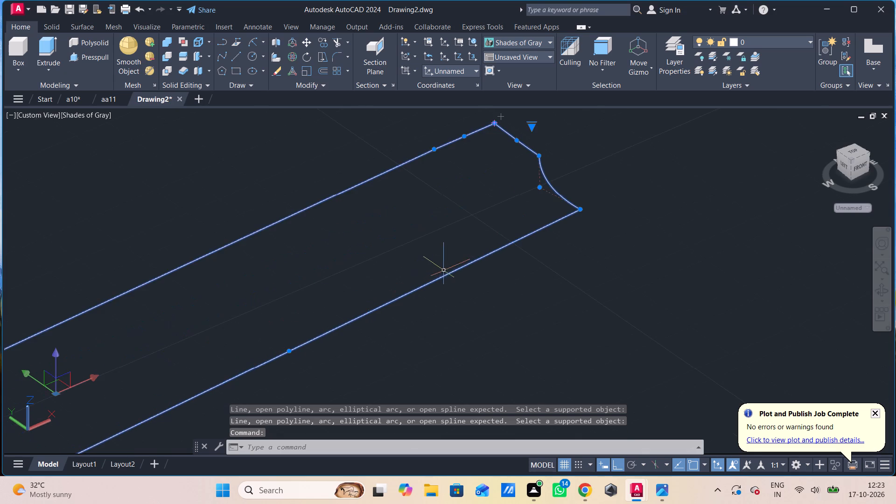
{"action": "scroll", "coordinate": [443, 268], "scroll_direction": "up", "scroll_amount": 1}
{"action": "middle_click_drag", "start_coordinate": [446, 260], "coordinate": [447, 450]}
{"action": "scroll", "coordinate": [511, 295], "scroll_direction": "up", "scroll_amount": 2}
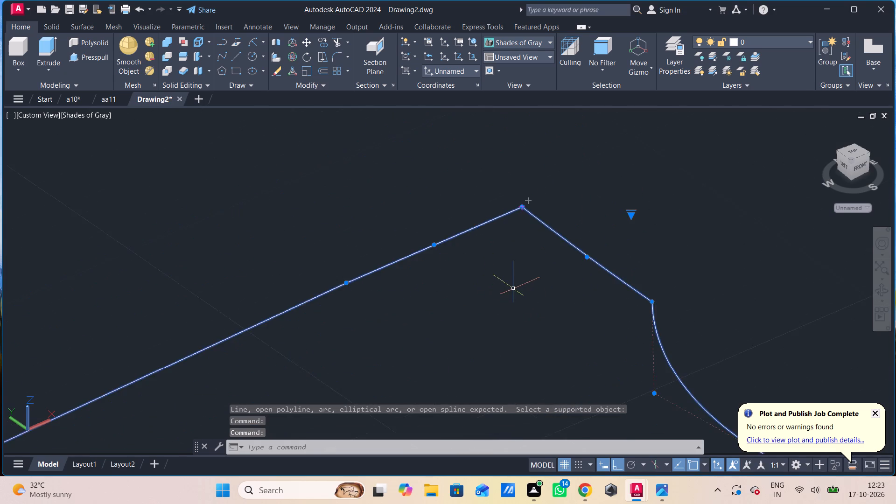
{"action": "scroll", "coordinate": [514, 289], "scroll_direction": "up", "scroll_amount": 1}
{"action": "scroll", "coordinate": [514, 289], "scroll_direction": "down", "scroll_amount": 4}
{"action": "scroll", "coordinate": [516, 278], "scroll_direction": "up", "scroll_amount": 4}
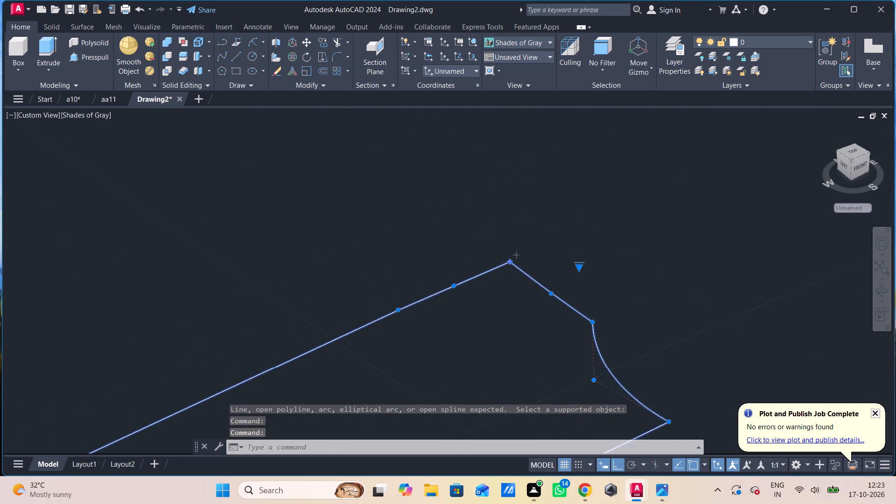
{"action": "scroll", "coordinate": [522, 275], "scroll_direction": "up", "scroll_amount": 6}
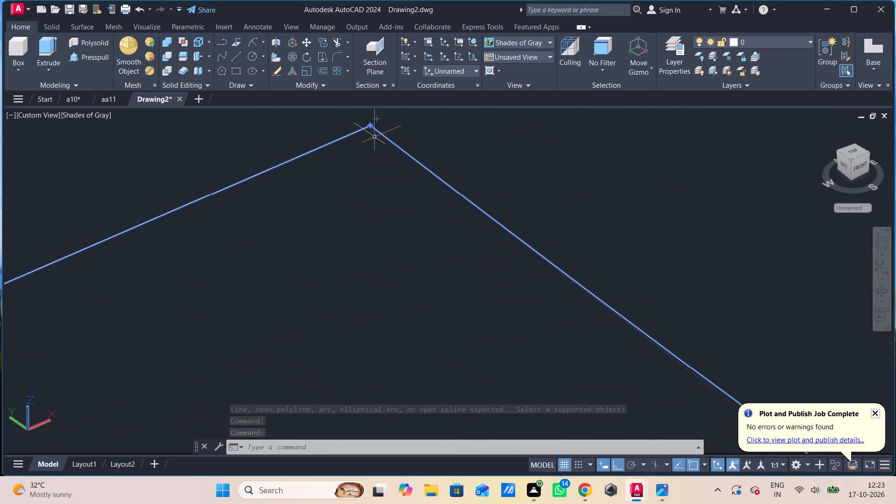
{"action": "left_click", "coordinate": [370, 123]}
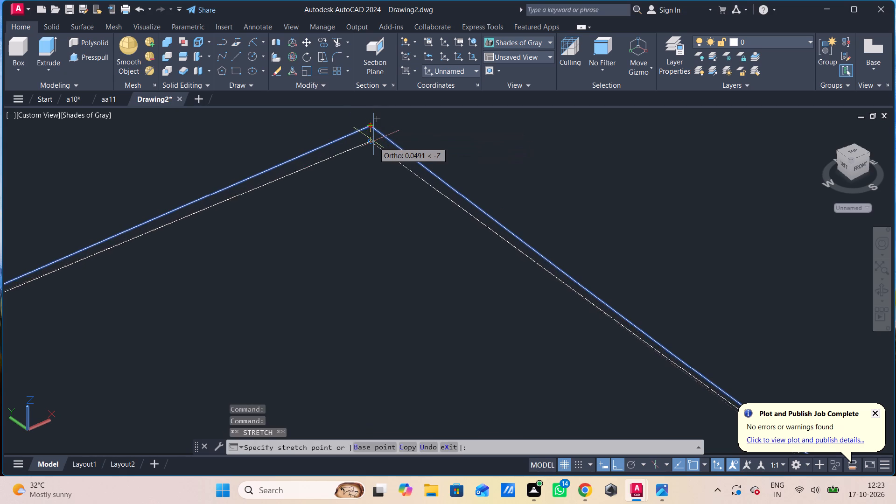
{"action": "left_click", "coordinate": [374, 127]}
{"action": "scroll", "coordinate": [390, 168], "scroll_direction": "down", "scroll_amount": 4}
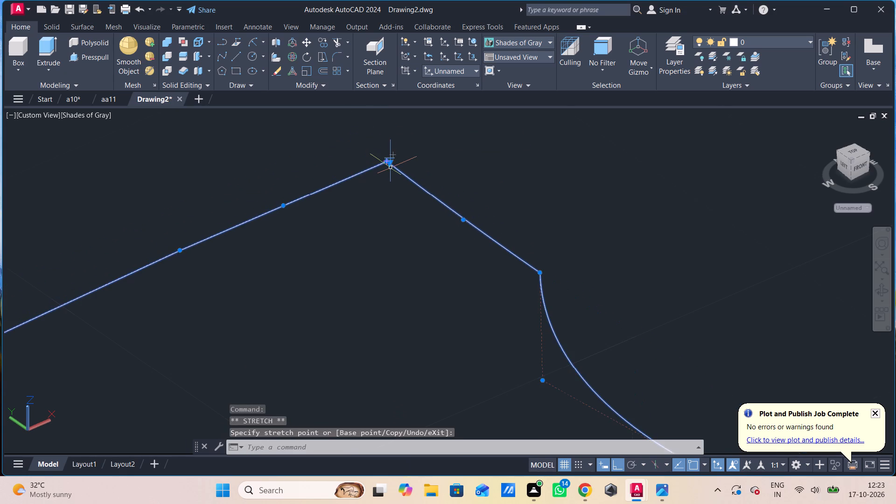
{"action": "scroll", "coordinate": [391, 169], "scroll_direction": "down", "scroll_amount": 3}
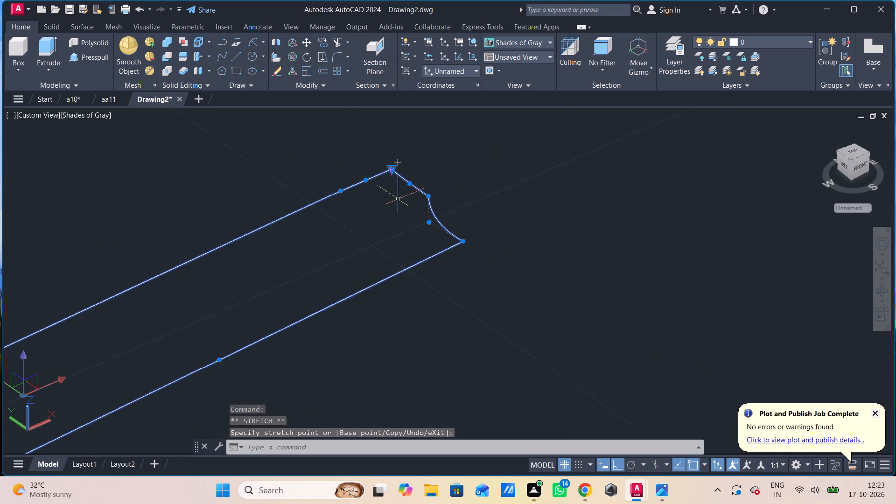
{"action": "key", "text": "Escape"}
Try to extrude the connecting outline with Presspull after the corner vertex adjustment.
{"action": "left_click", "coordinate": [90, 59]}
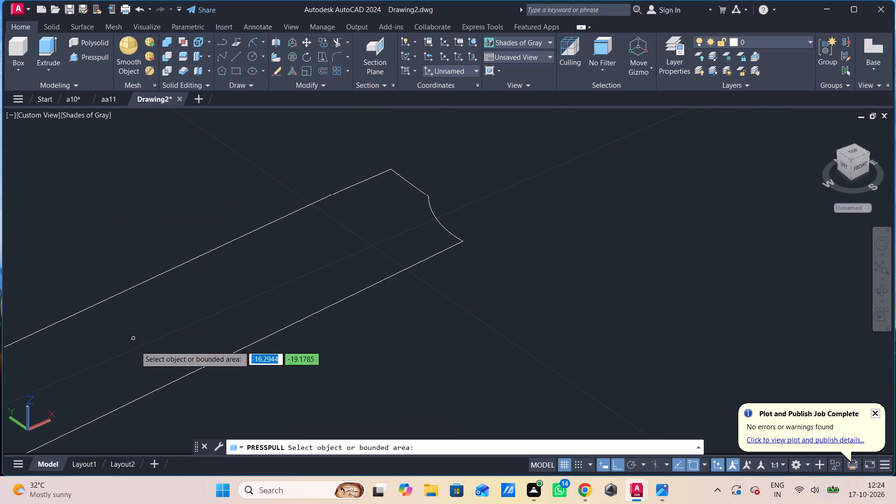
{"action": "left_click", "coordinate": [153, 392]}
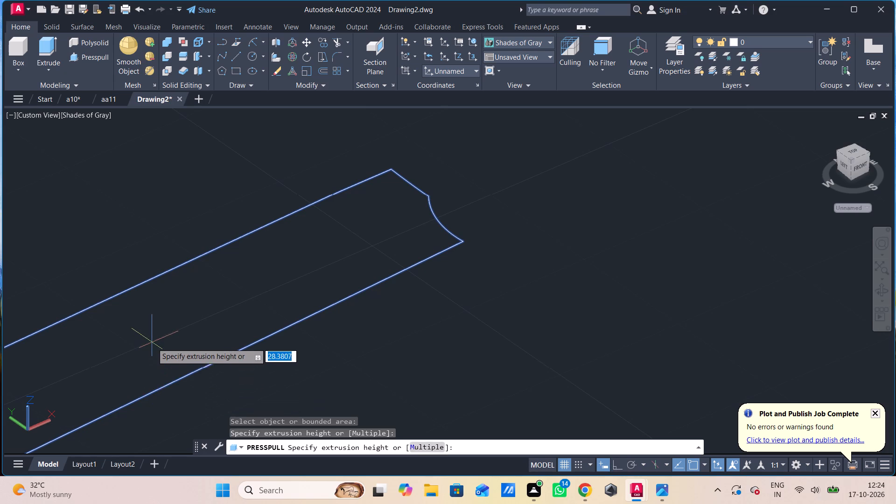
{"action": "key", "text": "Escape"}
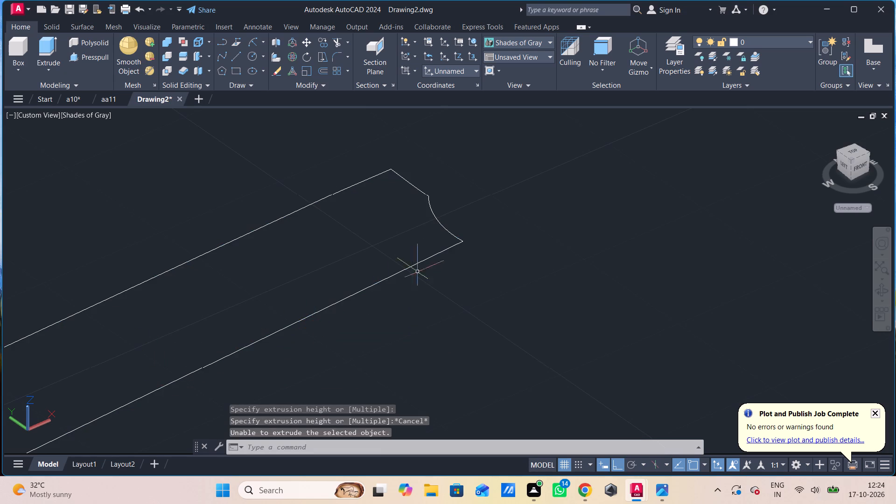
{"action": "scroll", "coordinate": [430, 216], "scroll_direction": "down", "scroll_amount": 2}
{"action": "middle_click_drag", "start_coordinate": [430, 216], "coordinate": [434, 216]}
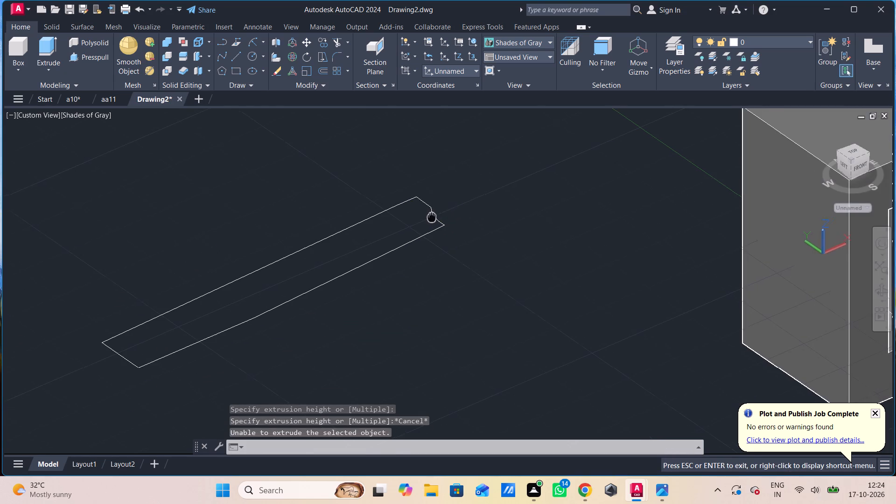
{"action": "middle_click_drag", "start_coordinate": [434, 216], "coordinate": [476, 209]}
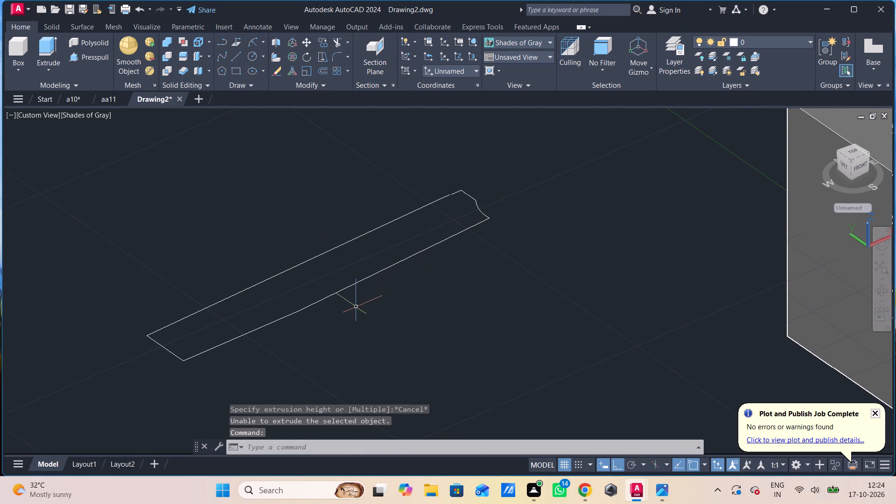
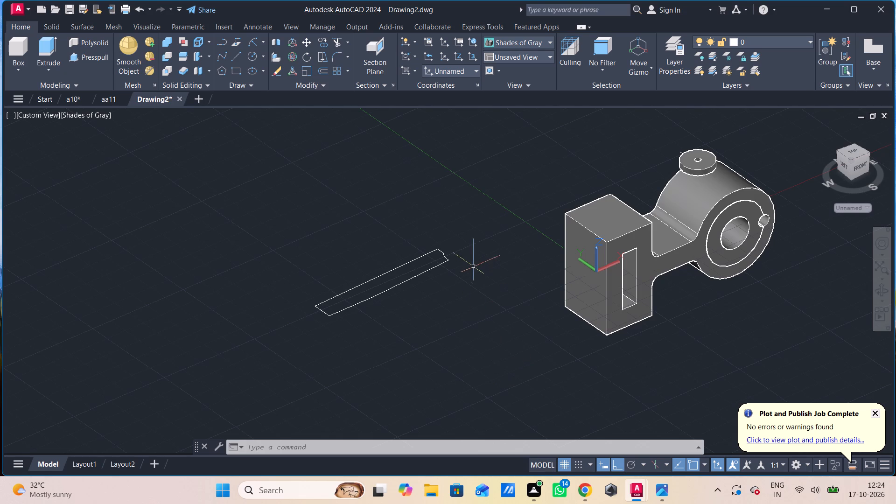
Explode the connecting outline beside the solid into separate segments.
{"action": "left_click", "coordinate": [393, 287]}
{"action": "type", "text": "x"}
{"action": "key", "text": "space"}
Erase both segments of the outline's front long edge and the small arc at the end nearer the block.
{"action": "left_click", "coordinate": [393, 287]}
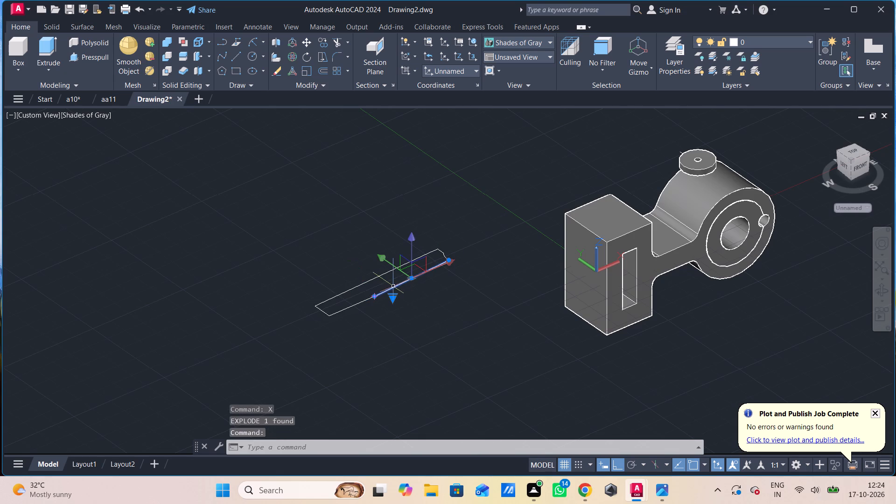
{"action": "left_click", "coordinate": [354, 306]}
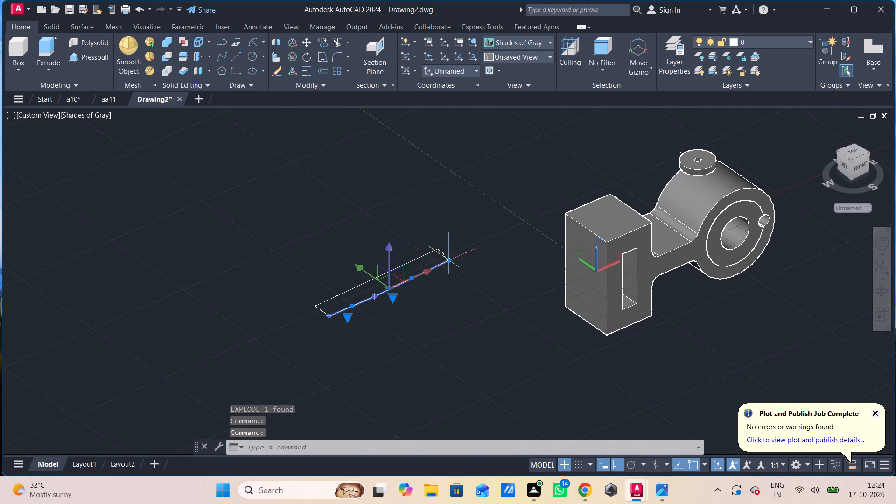
{"action": "left_click", "coordinate": [444, 255]}
{"action": "scroll", "coordinate": [443, 253], "scroll_direction": "up", "scroll_amount": 3}
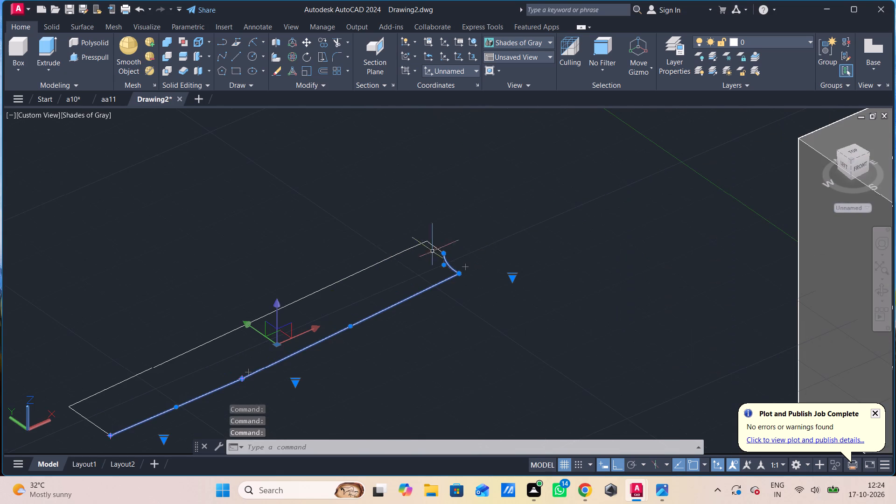
{"action": "key", "text": "Delete"}
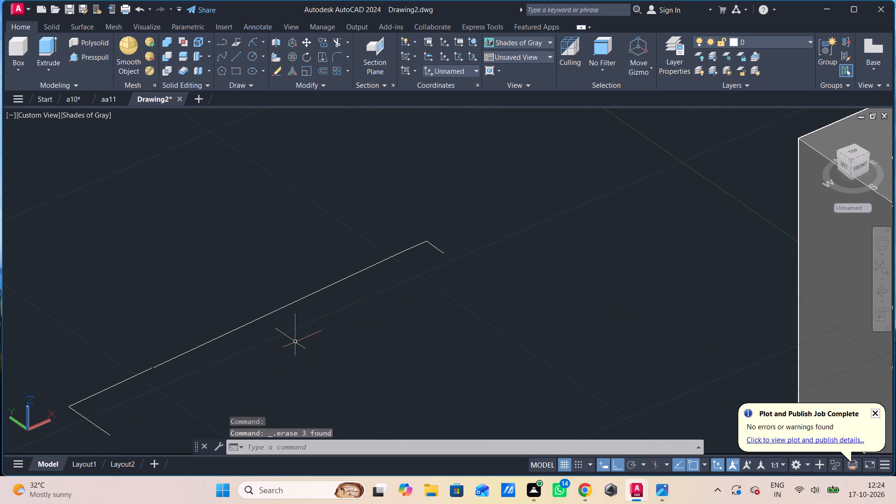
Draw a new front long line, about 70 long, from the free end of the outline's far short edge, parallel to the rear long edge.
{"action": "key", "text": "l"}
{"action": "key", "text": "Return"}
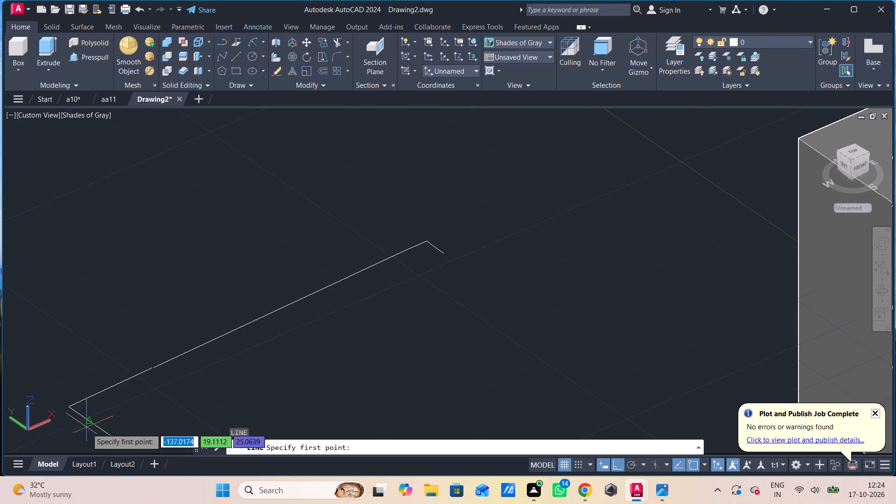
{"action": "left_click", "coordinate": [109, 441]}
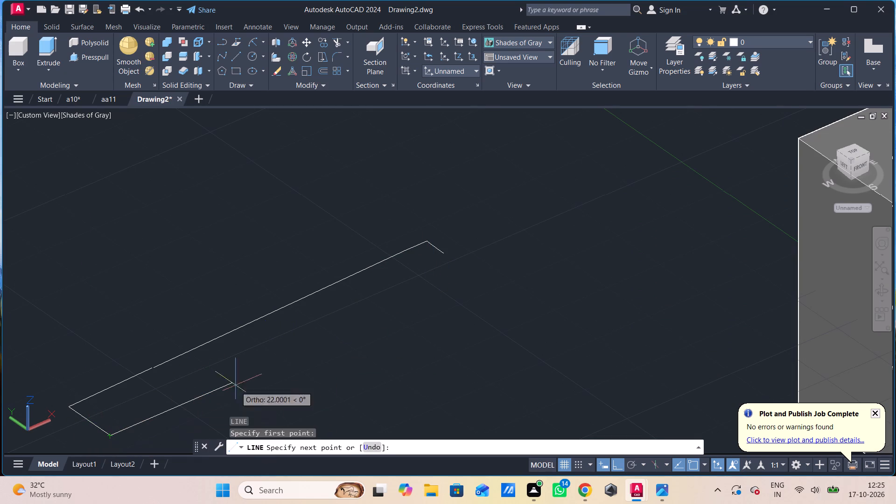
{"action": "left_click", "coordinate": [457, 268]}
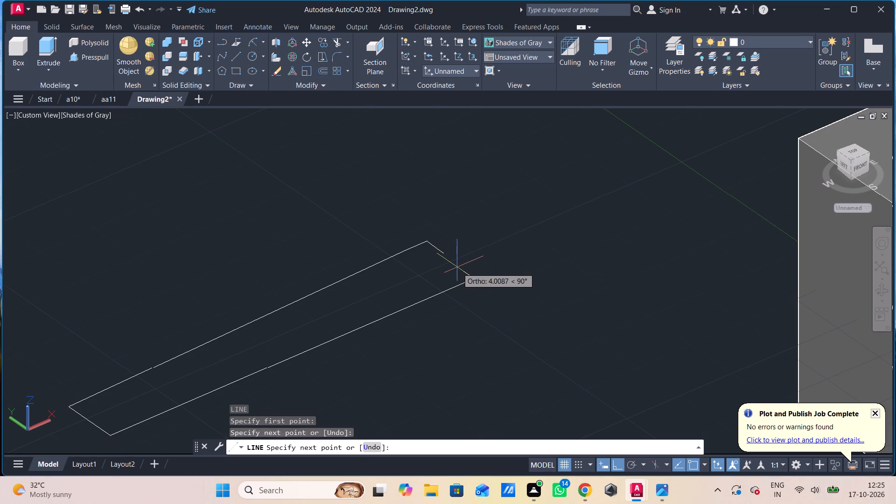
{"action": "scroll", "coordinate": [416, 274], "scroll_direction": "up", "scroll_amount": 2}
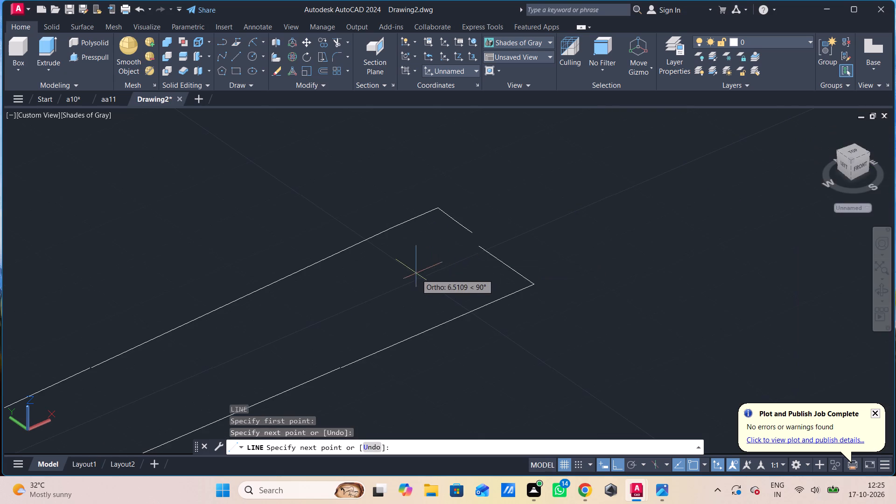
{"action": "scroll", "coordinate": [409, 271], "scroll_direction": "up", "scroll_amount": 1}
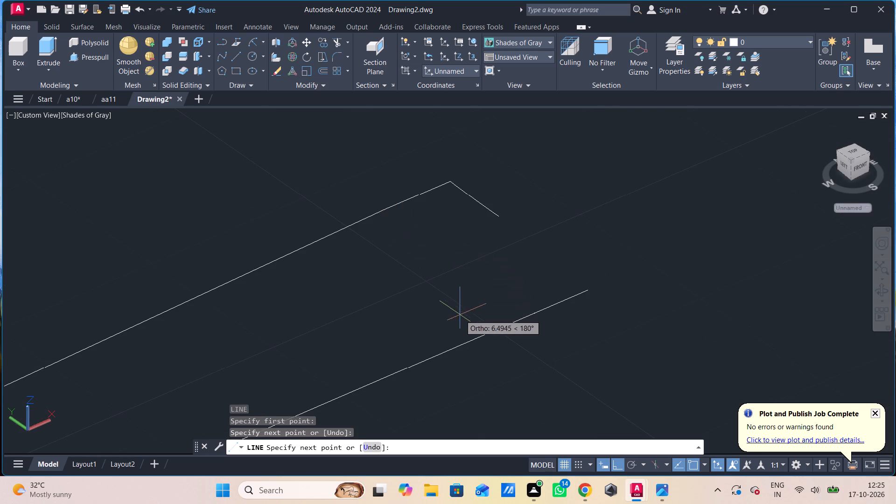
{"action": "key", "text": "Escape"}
Erase the leftover short line and the short end segment of the rear long edge at the outline's end nearer the block.
{"action": "left_click", "coordinate": [490, 212]}
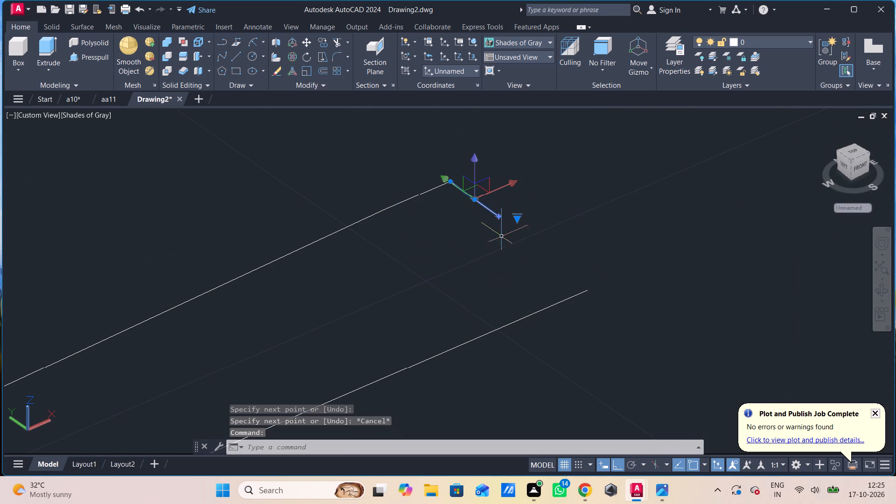
{"action": "key", "text": "Delete"}
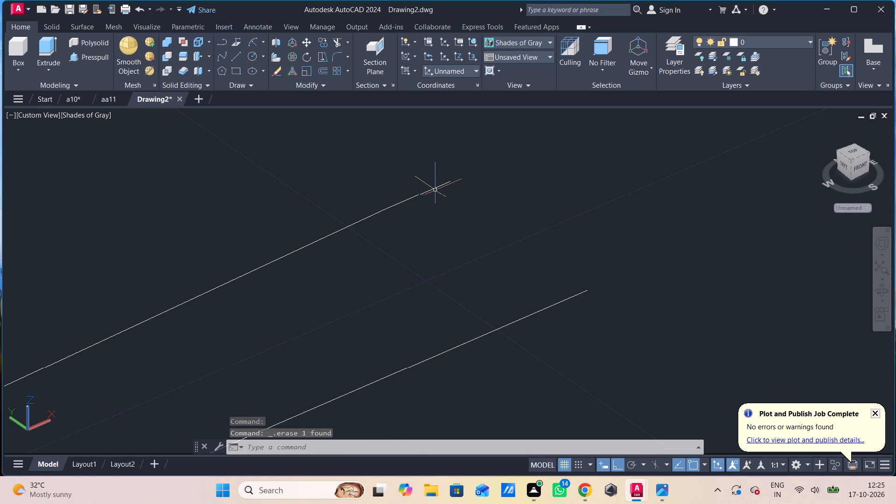
{"action": "left_click", "coordinate": [435, 188]}
{"action": "key", "text": "Delete"}
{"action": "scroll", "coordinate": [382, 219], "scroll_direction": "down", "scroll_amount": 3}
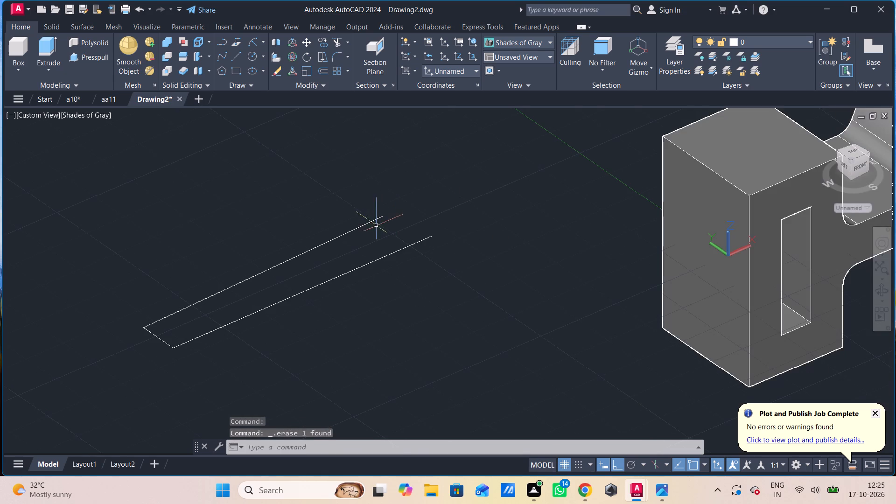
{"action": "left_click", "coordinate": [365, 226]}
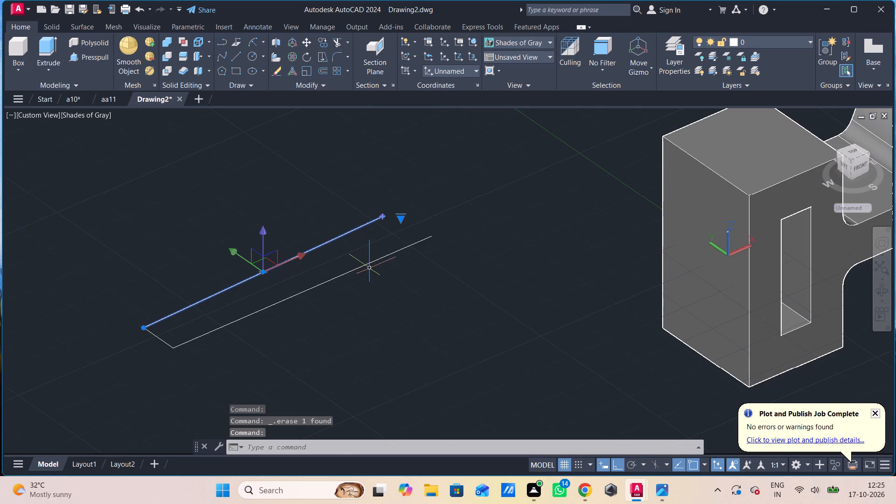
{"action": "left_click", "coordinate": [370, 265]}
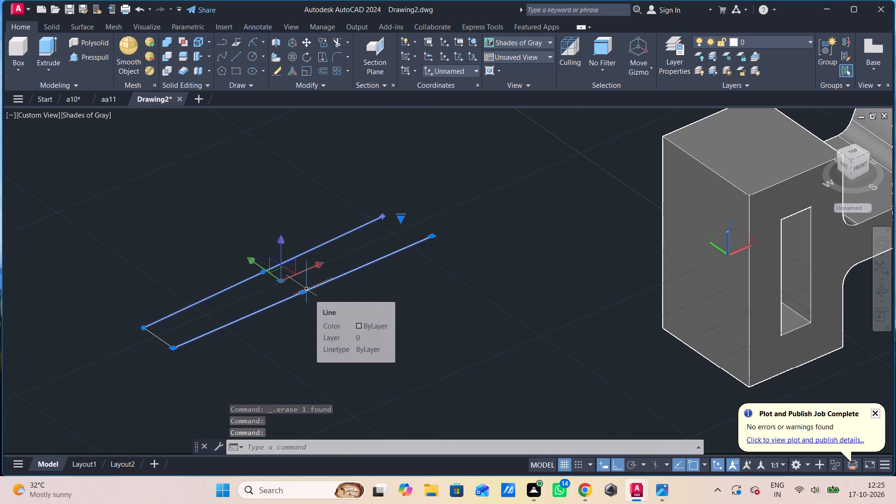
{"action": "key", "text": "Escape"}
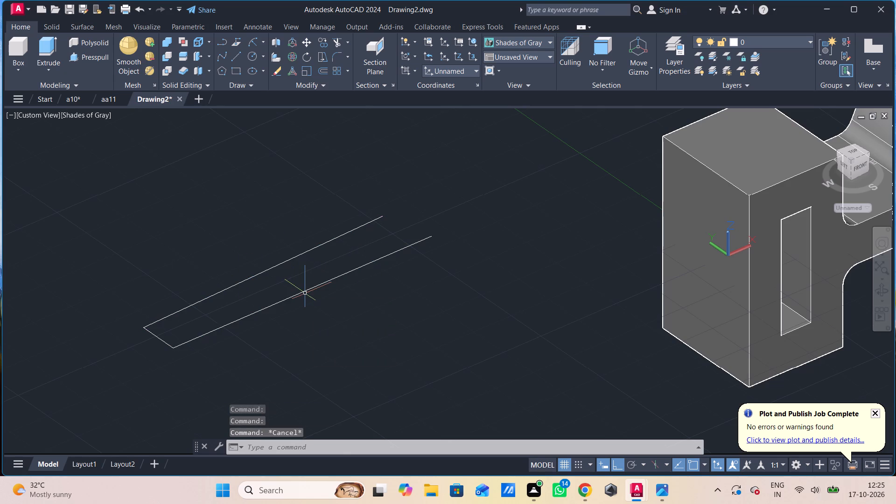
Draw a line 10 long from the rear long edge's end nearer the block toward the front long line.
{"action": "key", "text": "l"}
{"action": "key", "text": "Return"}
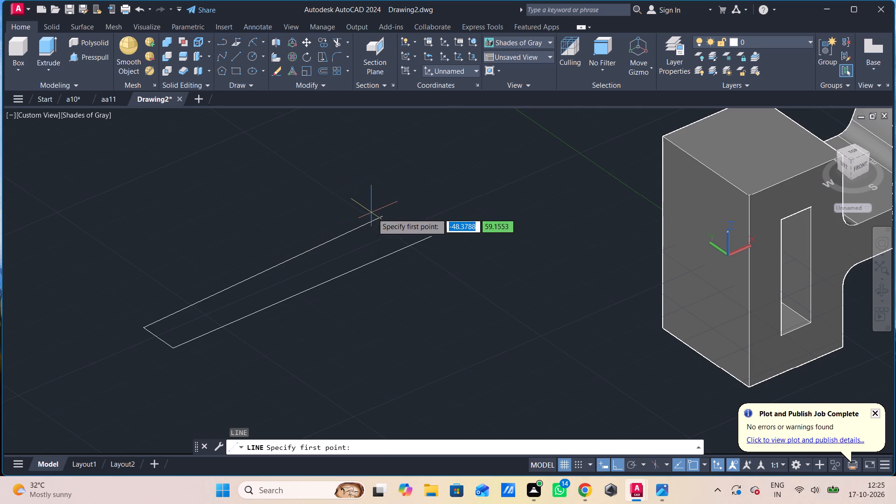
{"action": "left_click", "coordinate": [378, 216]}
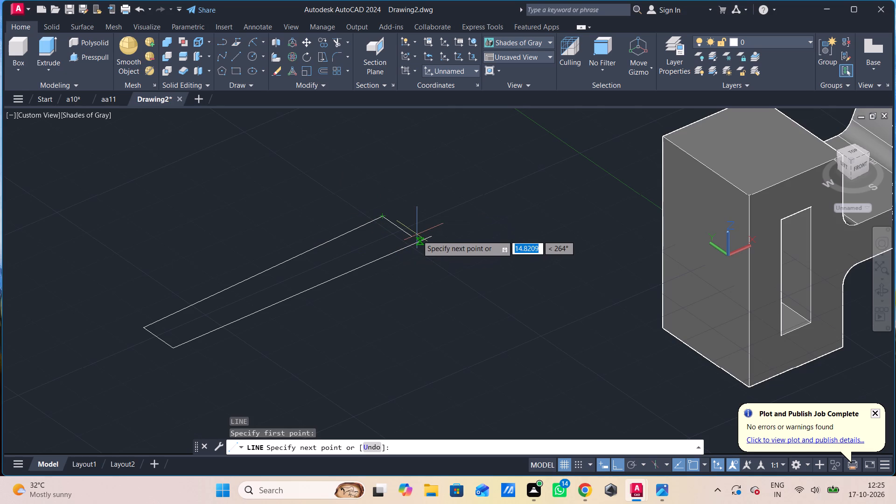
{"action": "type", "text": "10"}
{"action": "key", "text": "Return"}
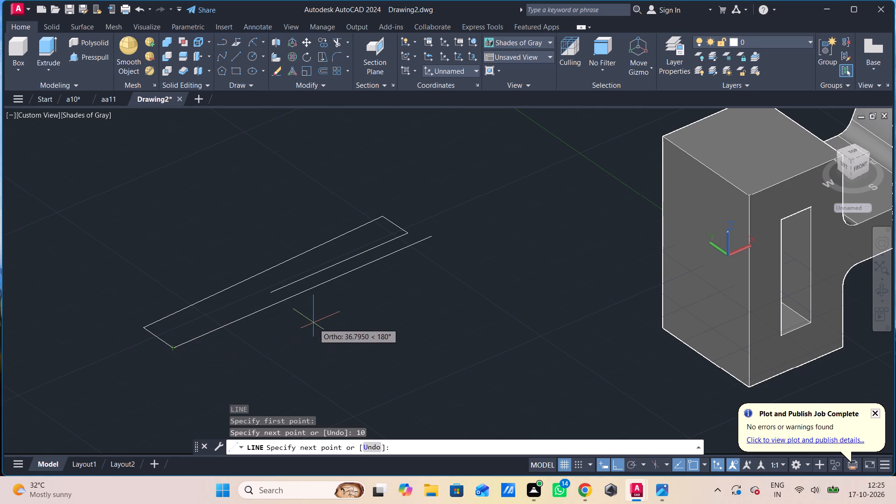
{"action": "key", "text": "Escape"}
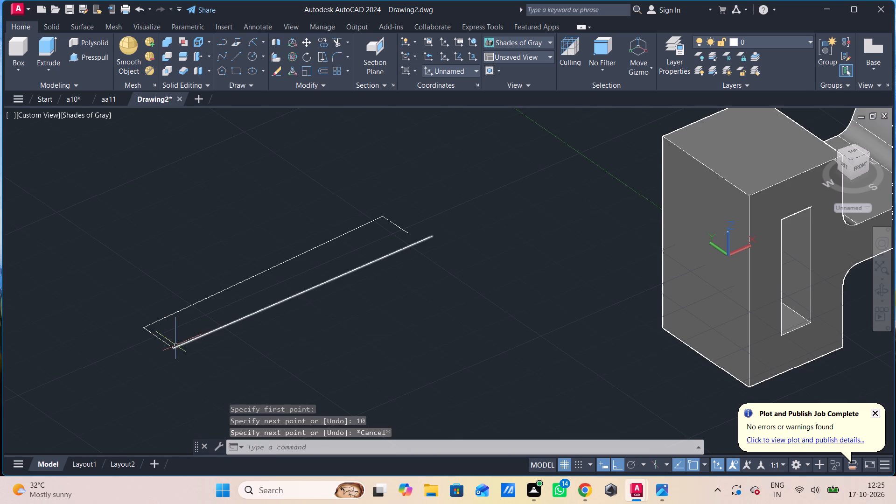
Erase the front long line and the short edge at the outline's end farther from the block.
{"action": "left_click", "coordinate": [176, 346]}
{"action": "left_click", "coordinate": [171, 344]}
{"action": "left_click", "coordinate": [161, 347]}
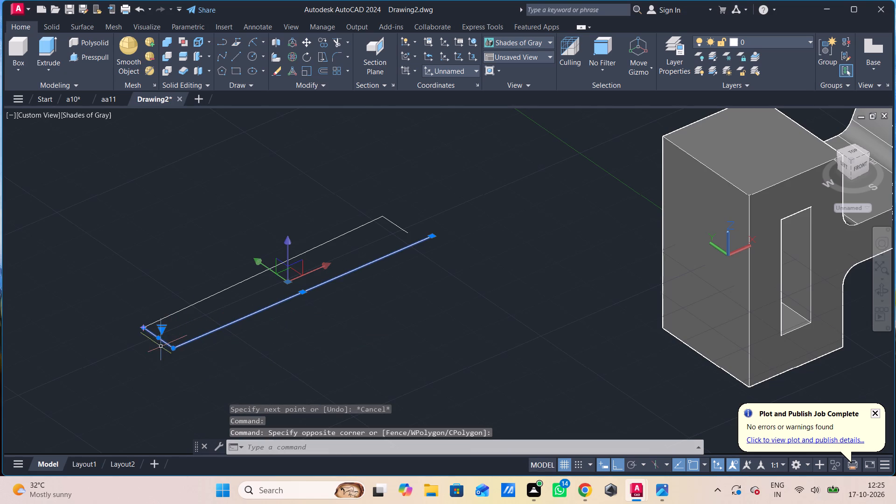
{"action": "key", "text": "Delete"}
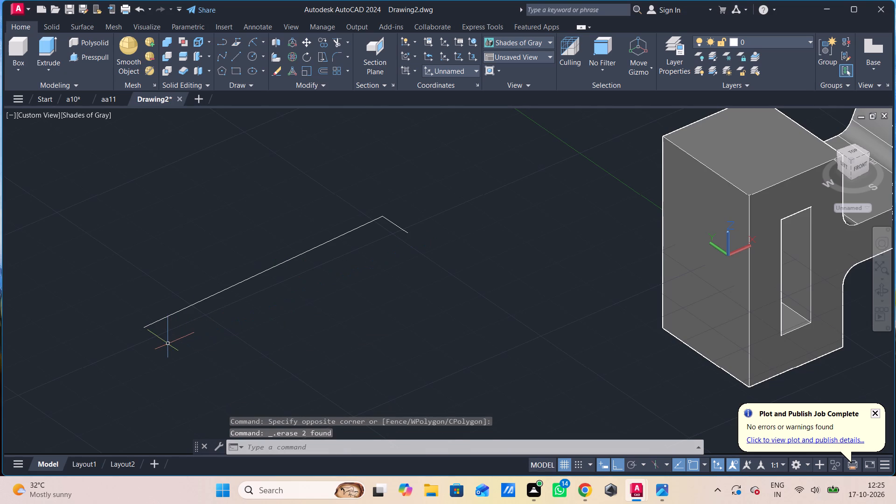
Draw a perpendicular line 10 long from the rear long edge's end farther from the block.
{"action": "key", "text": "l"}
{"action": "key", "text": "Return"}
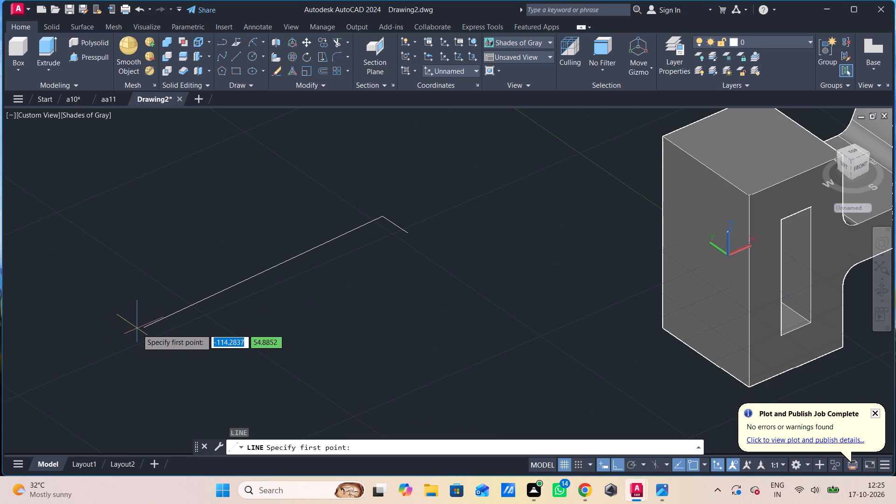
{"action": "left_click", "coordinate": [141, 329]}
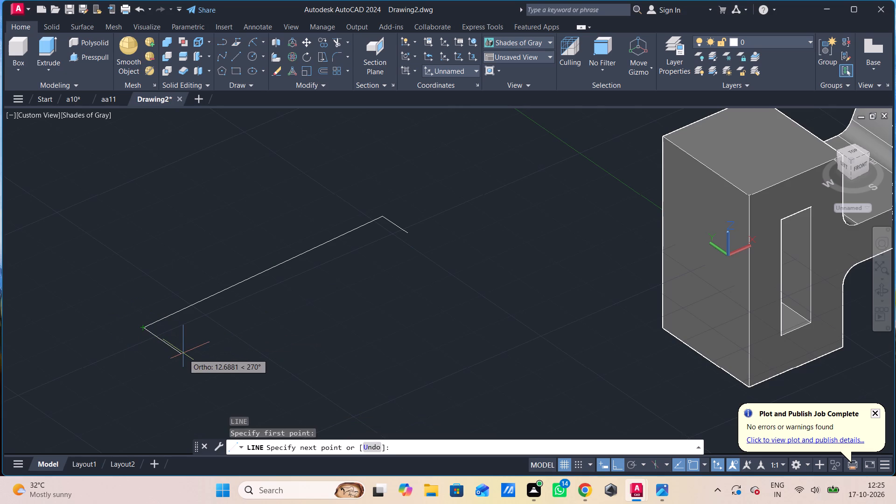
{"action": "type", "text": "10"}
{"action": "key", "text": "Return"}
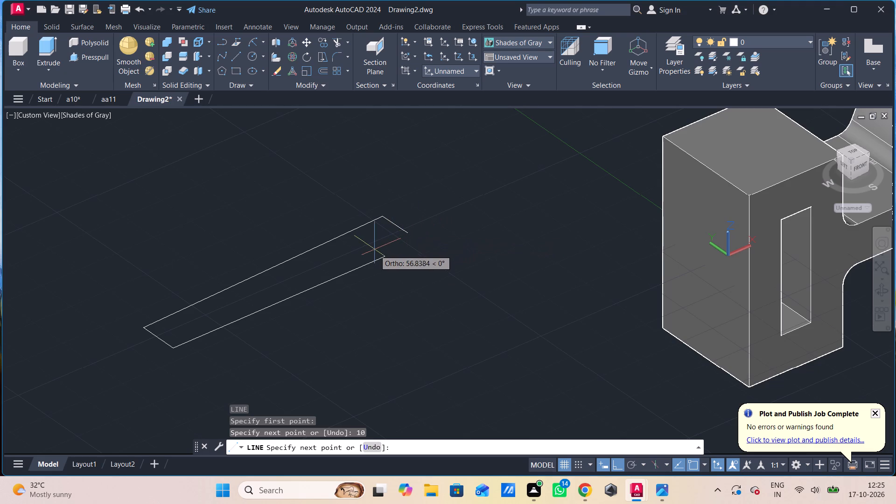
{"action": "key", "text": "Escape"}
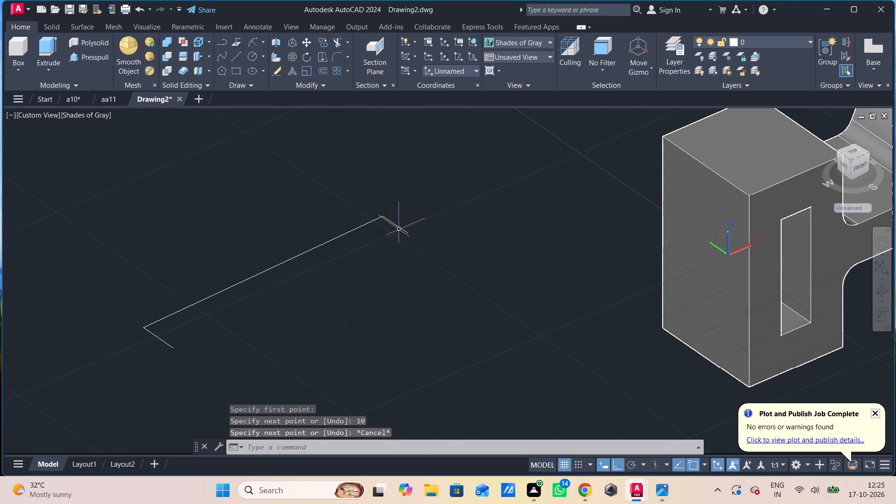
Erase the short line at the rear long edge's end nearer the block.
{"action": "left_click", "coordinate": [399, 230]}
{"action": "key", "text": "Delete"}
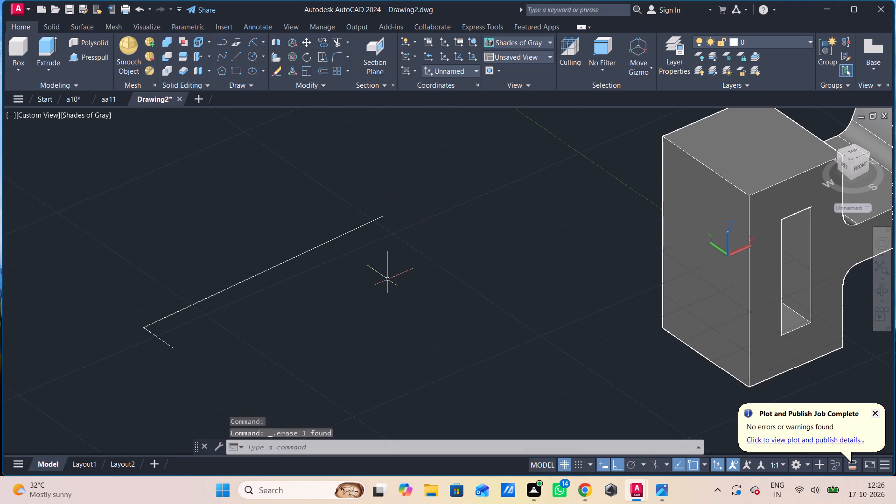
Draw a perpendicular line 10 long from the rear long edge's open end, continuing to the other short edge's free end to close the rectangle.
{"action": "key", "text": "l"}
{"action": "key", "text": "Return"}
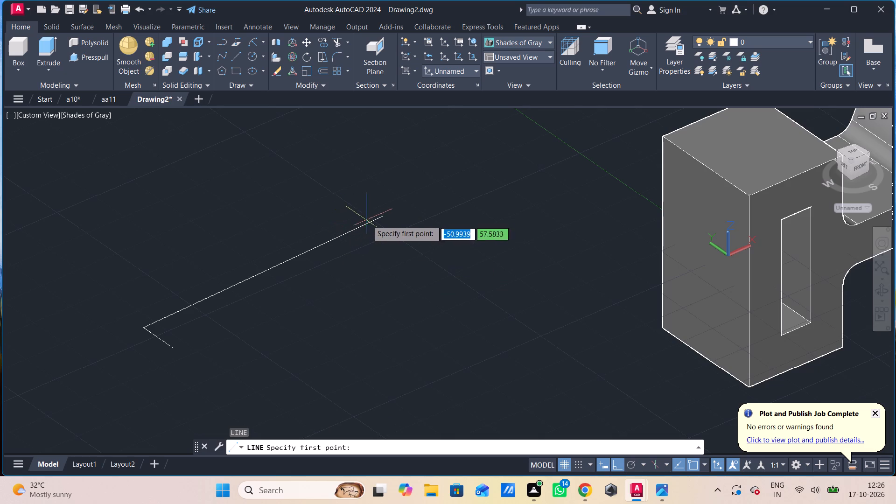
{"action": "left_click", "coordinate": [380, 217]}
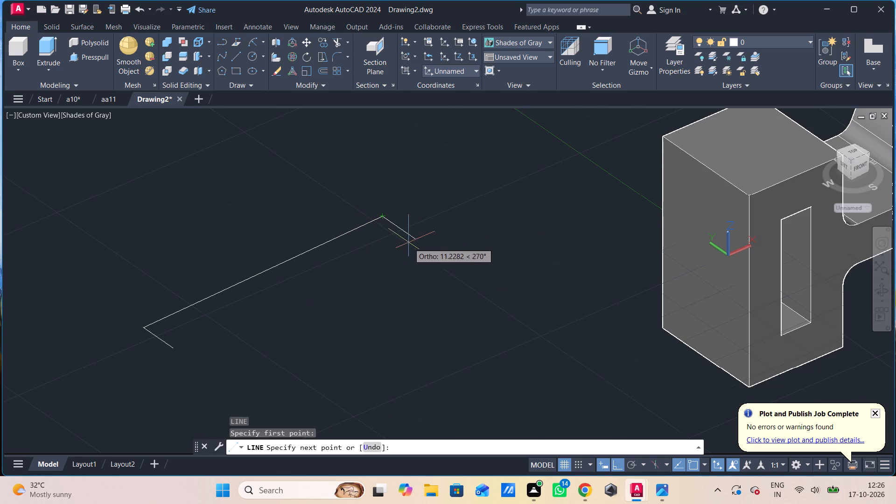
{"action": "type", "text": "10"}
{"action": "key", "text": "Return"}
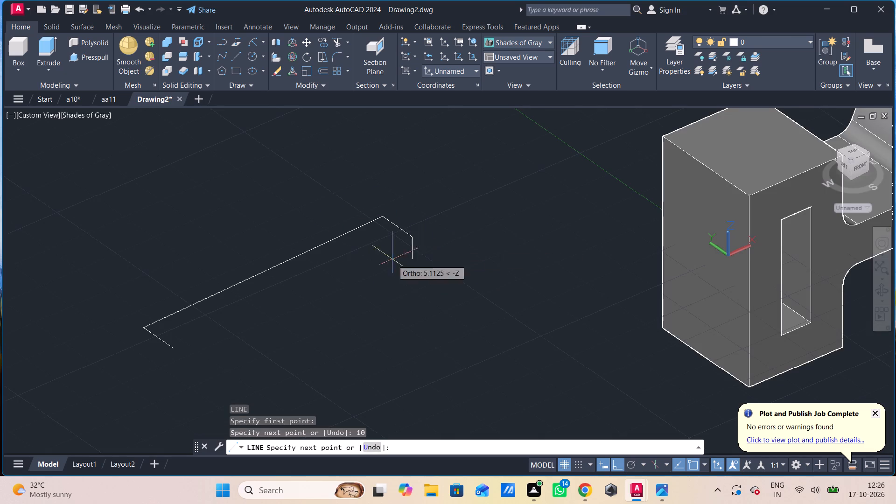
{"action": "left_click", "coordinate": [176, 352]}
{"action": "key", "text": "Escape"}
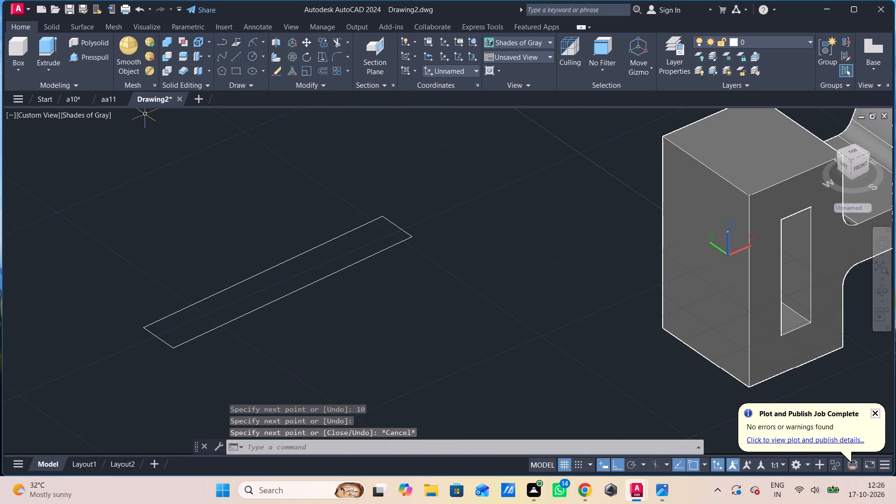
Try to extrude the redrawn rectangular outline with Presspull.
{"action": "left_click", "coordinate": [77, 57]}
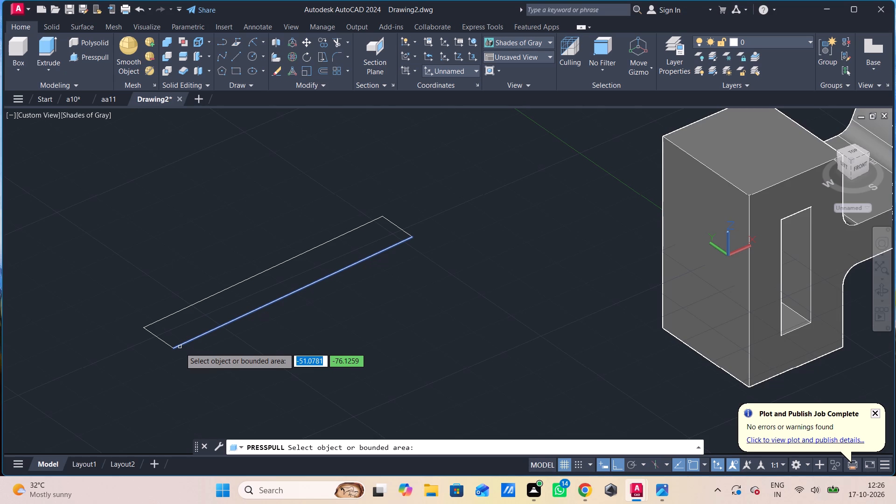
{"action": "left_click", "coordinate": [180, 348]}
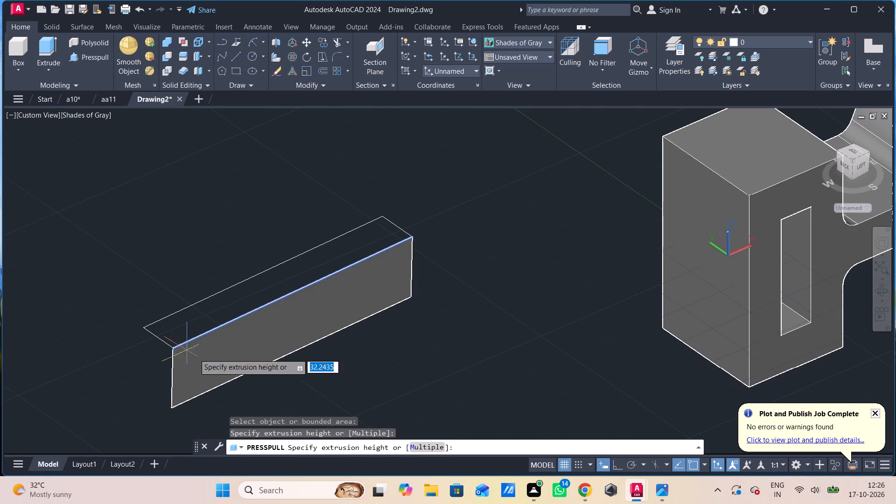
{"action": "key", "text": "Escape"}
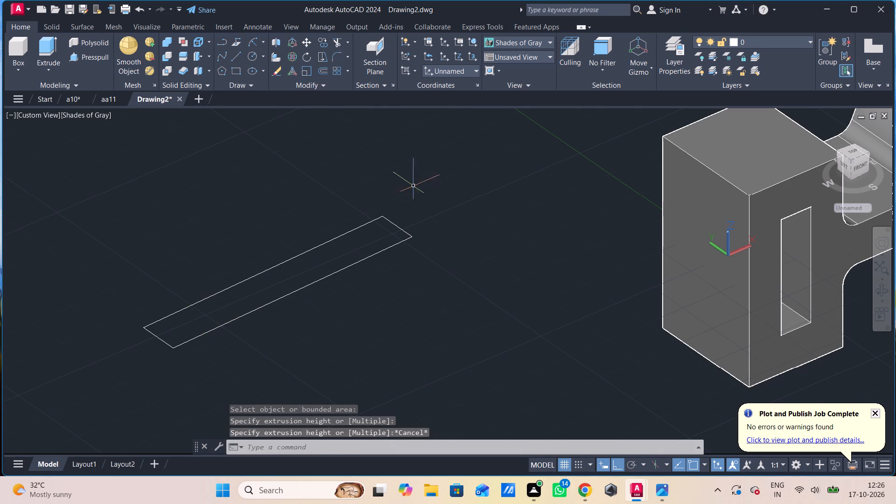
Join the four lines of the redrawn rectangular outline beside the block into one closed profile.
{"action": "left_click_drag", "start_coordinate": [415, 185], "coordinate": [419, 208]}
{"action": "left_click", "coordinate": [120, 344]}
{"action": "key", "text": "j"}
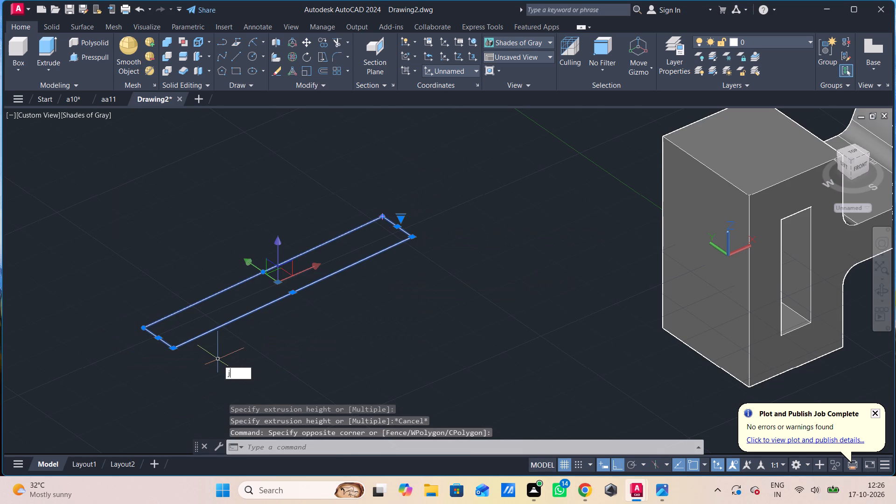
{"action": "key", "text": "space"}
Extrude the joined rectangular profile upward by 48 with Presspull to form an upright plate.
{"action": "left_click", "coordinate": [90, 56]}
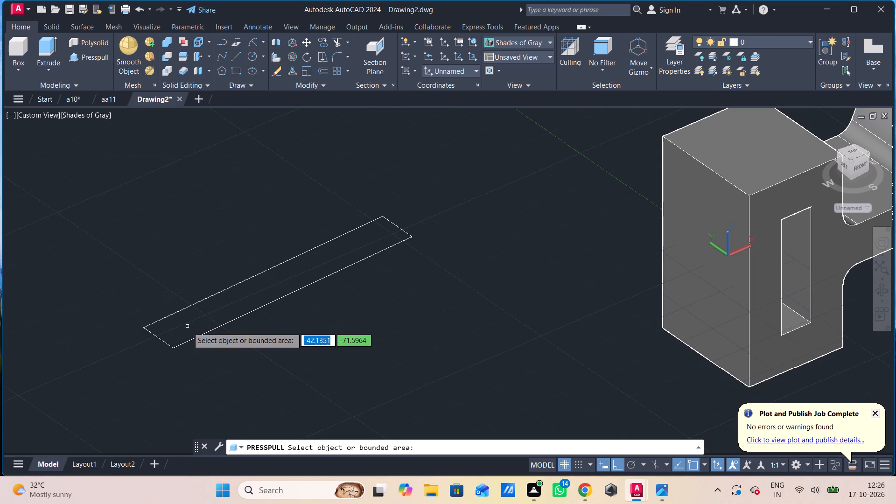
{"action": "left_click", "coordinate": [188, 342]}
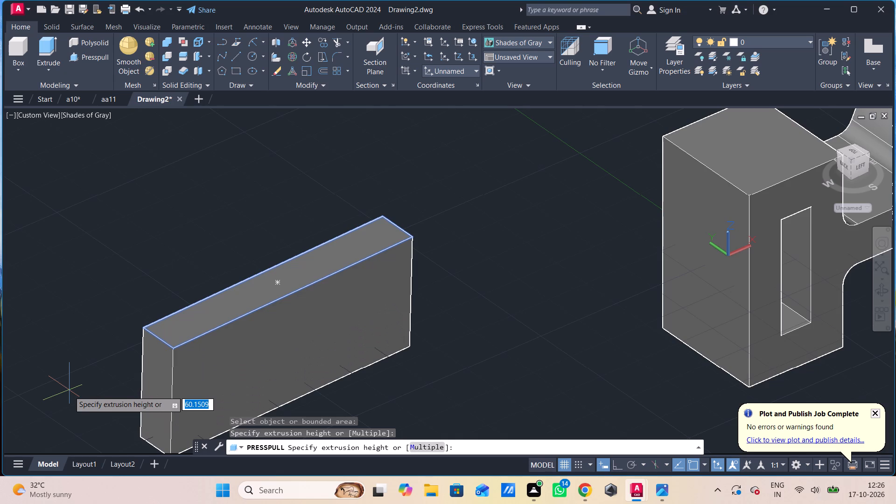
{"action": "type", "text": "48"}
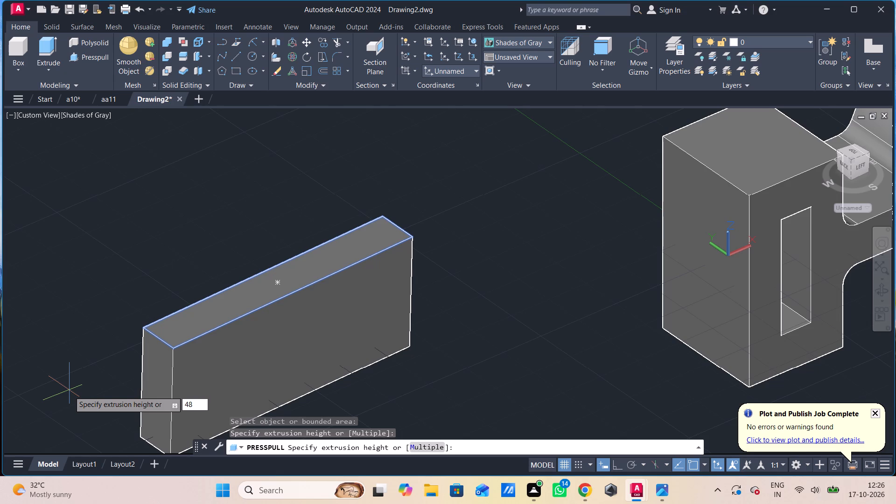
{"action": "key", "text": "Return"}
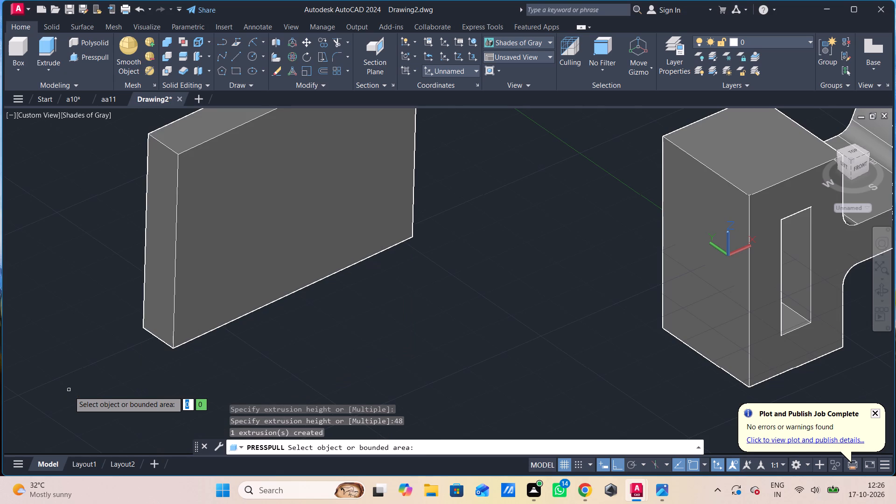
{"action": "key", "text": "Escape"}
Move the plate by the near top corner of its block-facing side onto the slotted block's outer rear top corner.
{"action": "scroll", "coordinate": [159, 369], "scroll_direction": "down", "scroll_amount": 1}
{"action": "middle_click_drag", "start_coordinate": [189, 356], "coordinate": [102, 416]}
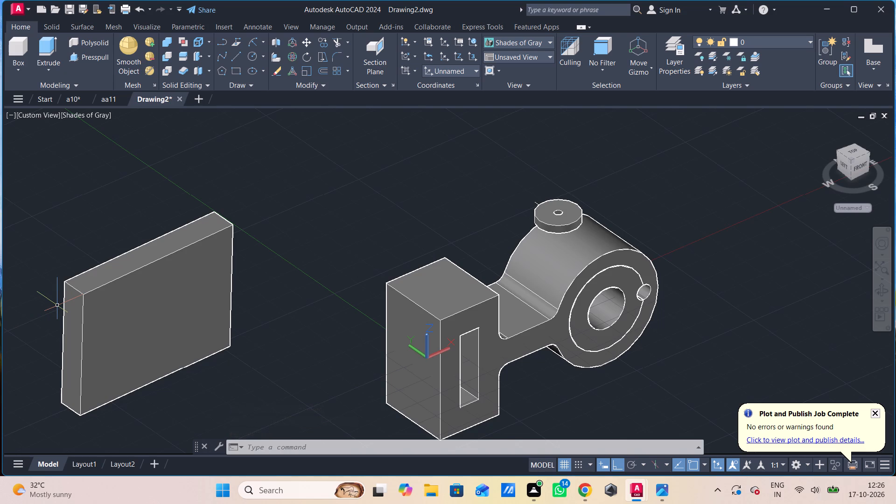
{"action": "left_click", "coordinate": [80, 289]}
{"action": "type", "text": "m"}
{"action": "key", "text": "space"}
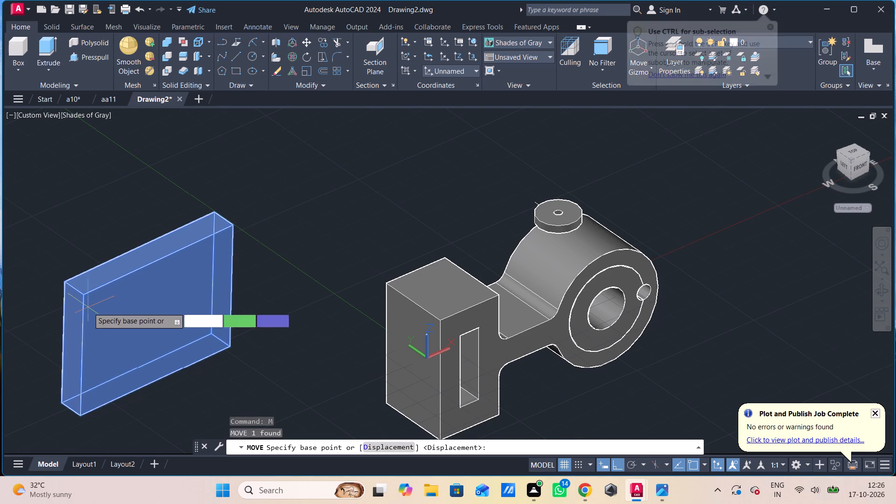
{"action": "left_click", "coordinate": [86, 296]}
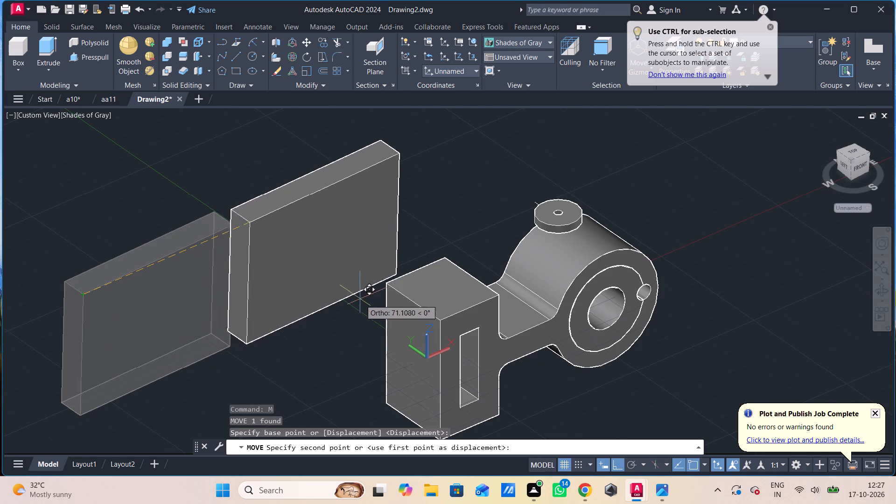
{"action": "left_click", "coordinate": [385, 287]}
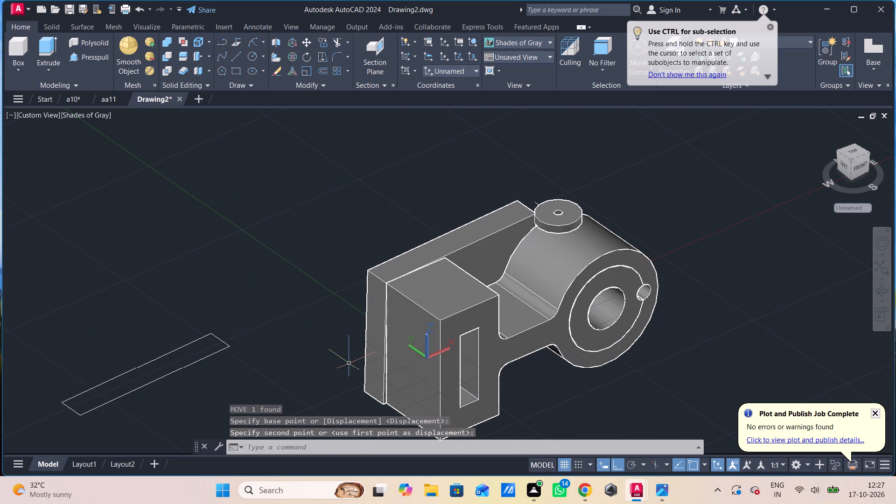
{"action": "key", "text": "Escape"}
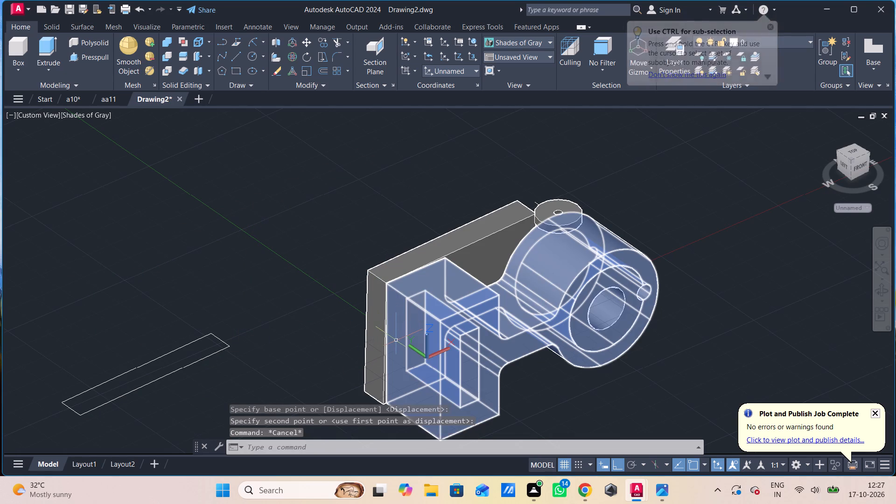
Extend the plate's block-facing side with Presspull to the block's inner rear top corner, closing the wedge-shaped gap.
{"action": "scroll", "coordinate": [444, 284], "scroll_direction": "up", "scroll_amount": 4}
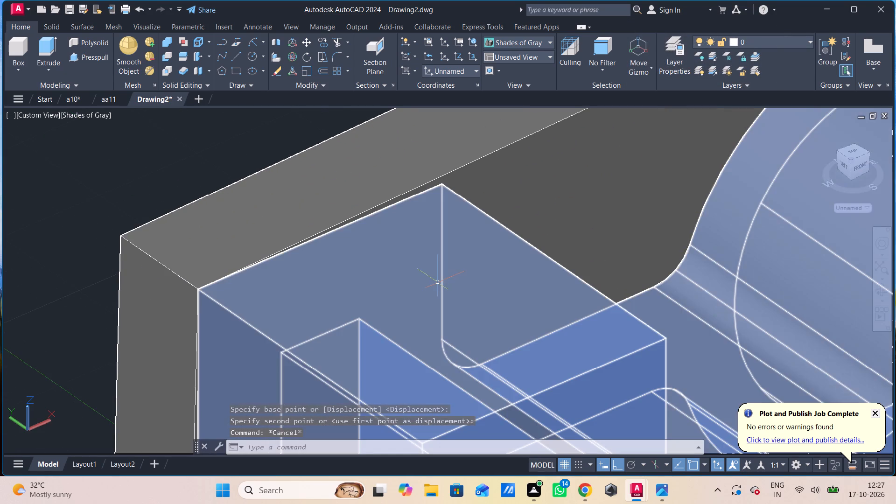
{"action": "scroll", "coordinate": [437, 224], "scroll_direction": "up", "scroll_amount": 1}
{"action": "middle_click_drag", "start_coordinate": [436, 225], "coordinate": [436, 225]}
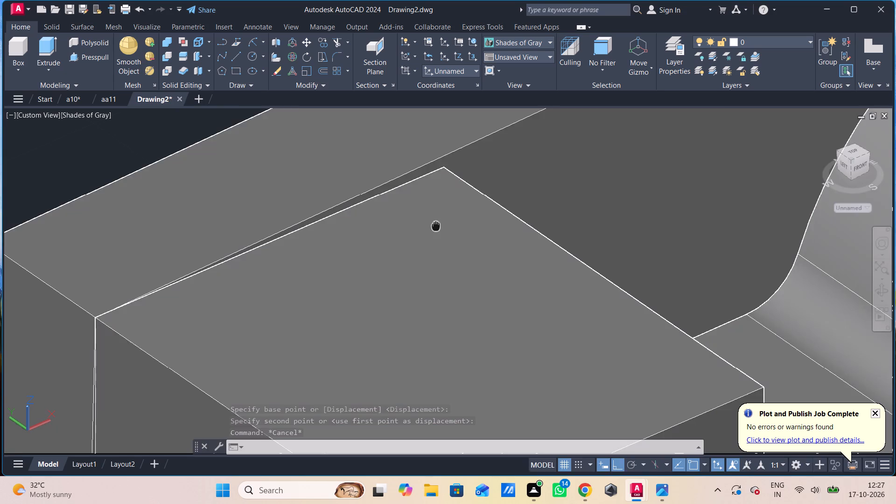
{"action": "middle_click_drag", "start_coordinate": [436, 225], "coordinate": [474, 426]}
{"action": "middle_click", "coordinate": [473, 427]}
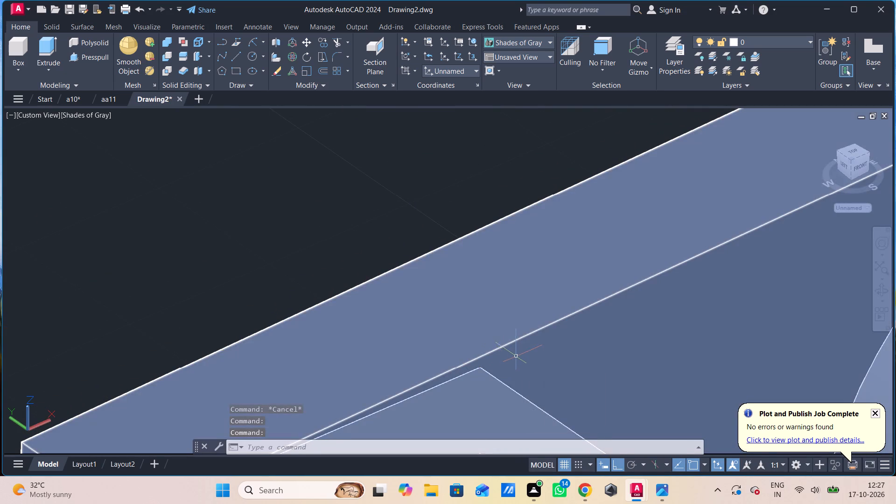
{"action": "scroll", "coordinate": [518, 356], "scroll_direction": "down", "scroll_amount": 1}
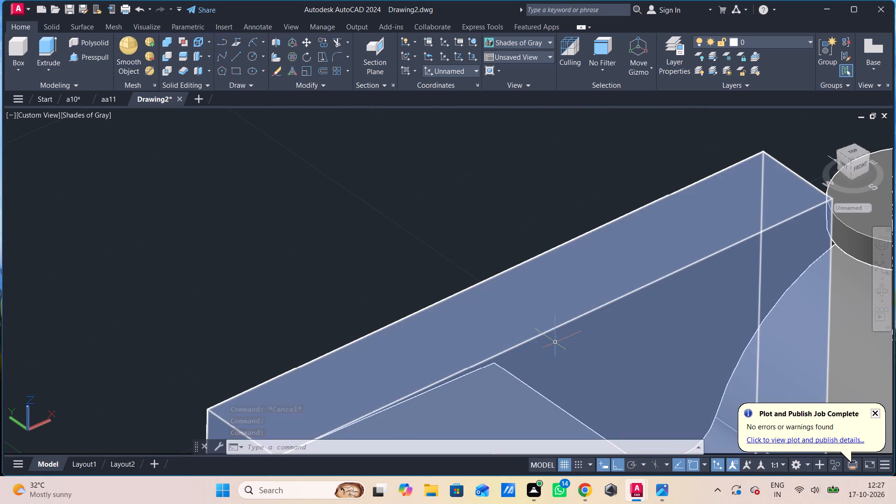
{"action": "left_click", "coordinate": [96, 60]}
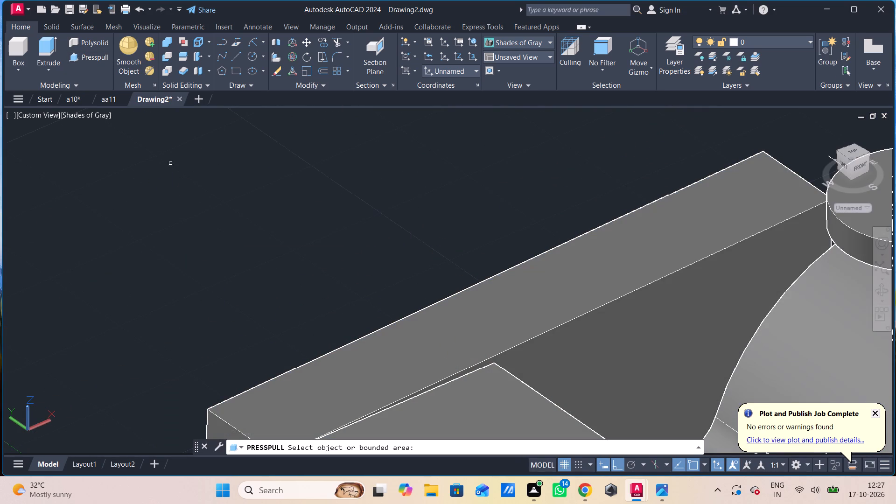
{"action": "left_click", "coordinate": [580, 359]}
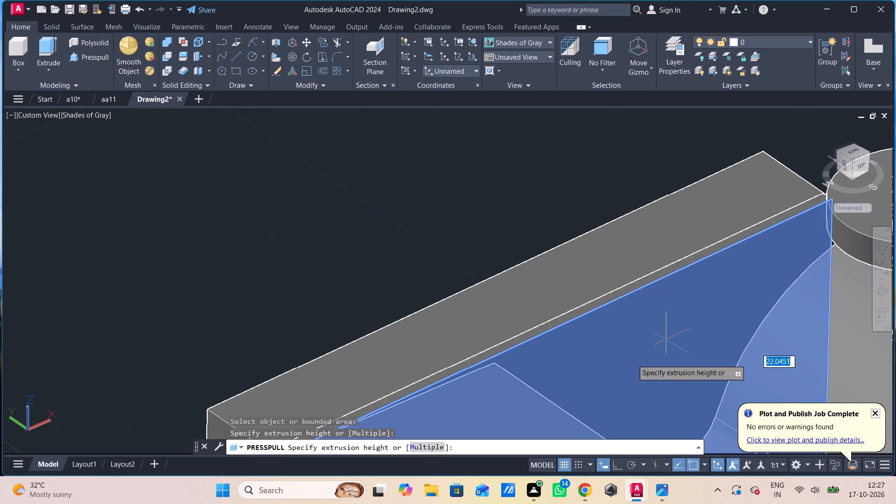
{"action": "left_click", "coordinate": [493, 365]}
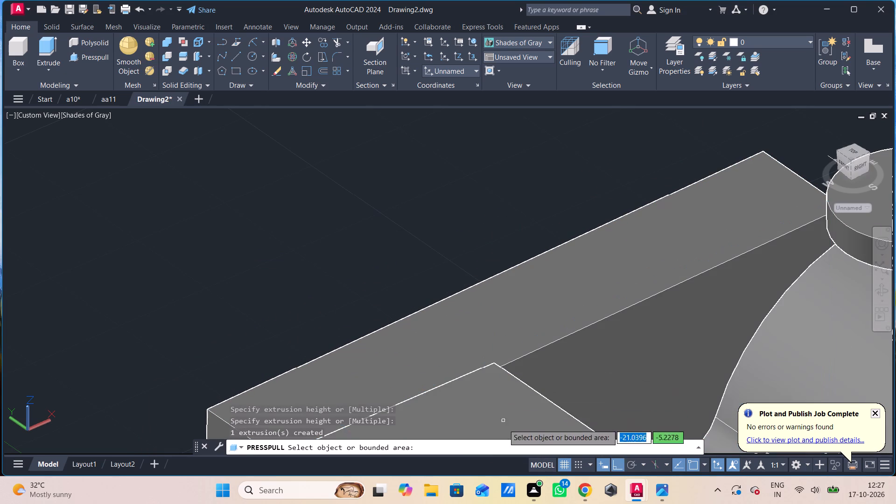
{"action": "scroll", "coordinate": [518, 410], "scroll_direction": "down", "scroll_amount": 1}
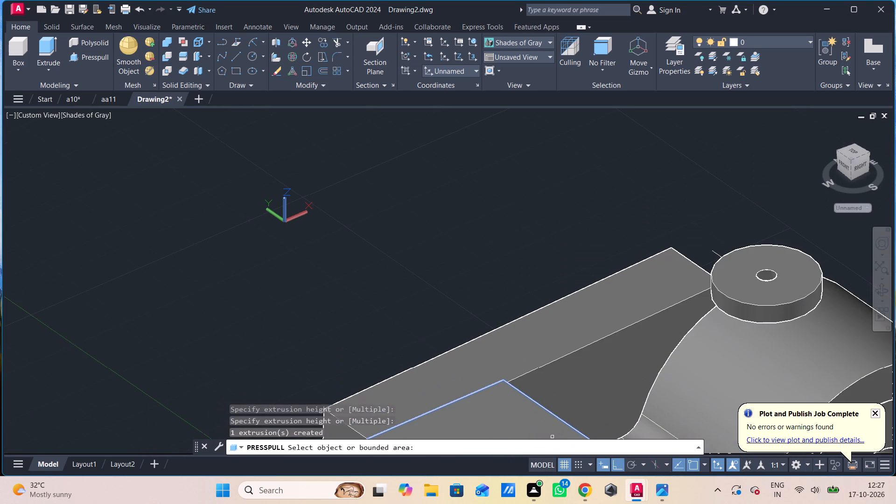
{"action": "key", "text": "Escape"}
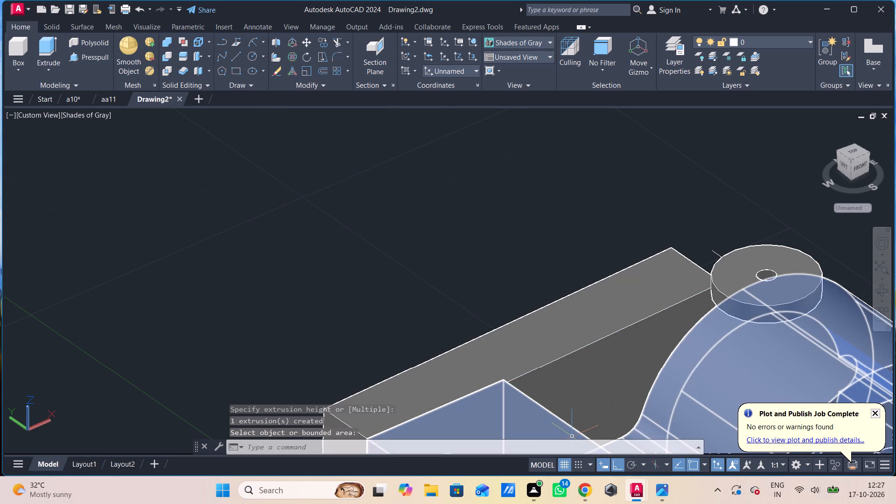
Erase the leftover rectangular outline beside the model.
{"action": "scroll", "coordinate": [559, 372], "scroll_direction": "down", "scroll_amount": 1}
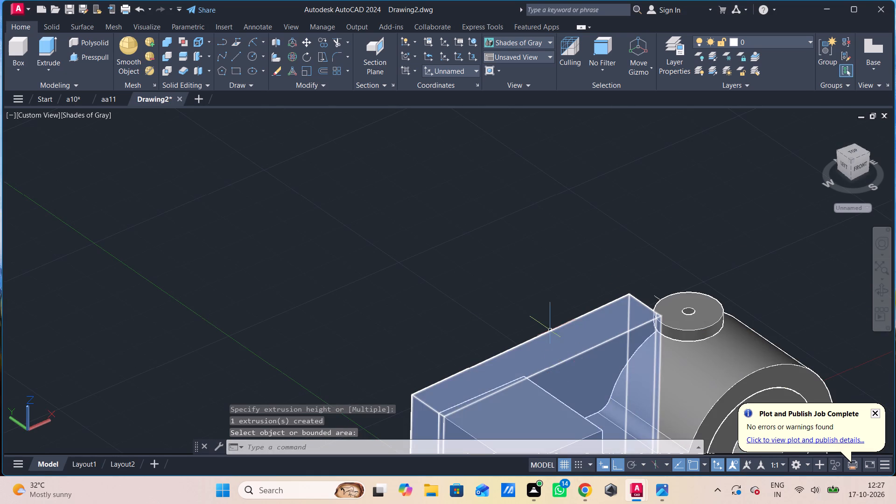
{"action": "middle_click_drag", "start_coordinate": [575, 422], "coordinate": [544, 367]}
{"action": "middle_click_drag", "start_coordinate": [542, 367], "coordinate": [539, 352]}
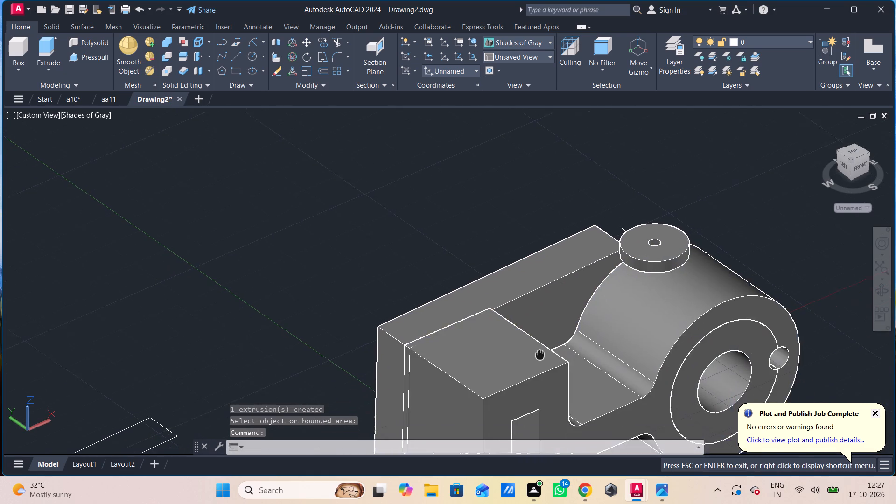
{"action": "middle_click_drag", "start_coordinate": [539, 352], "coordinate": [511, 272]}
{"action": "middle_click", "coordinate": [511, 272]}
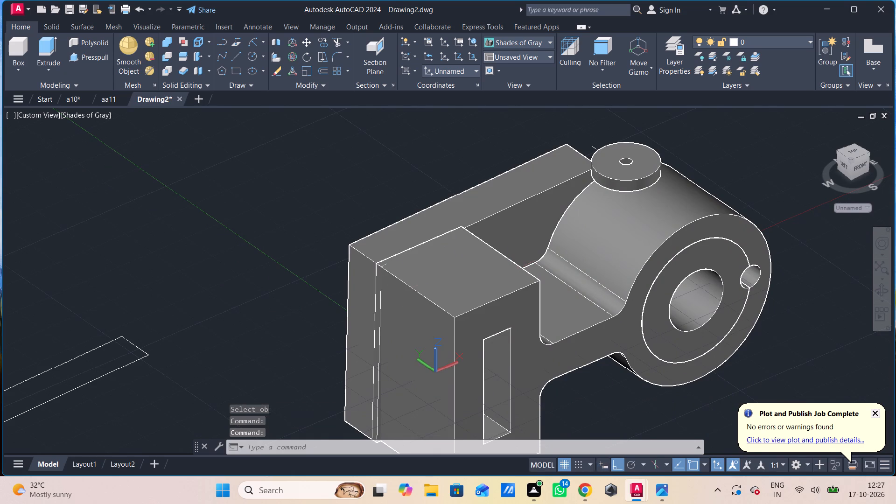
{"action": "scroll", "coordinate": [102, 311], "scroll_direction": "down", "scroll_amount": 2}
{"action": "middle_click_drag", "start_coordinate": [109, 308], "coordinate": [150, 296]}
{"action": "left_click", "coordinate": [150, 296]}
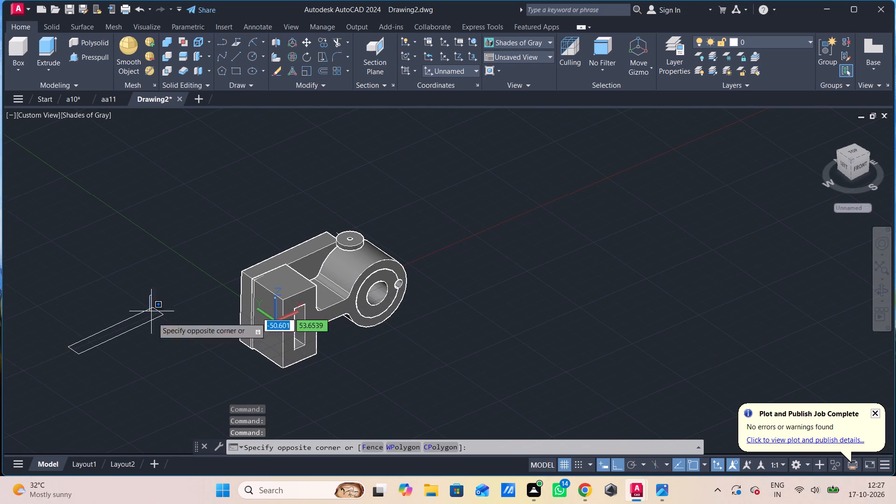
{"action": "left_click", "coordinate": [47, 393]}
{"action": "key", "text": "Delete"}
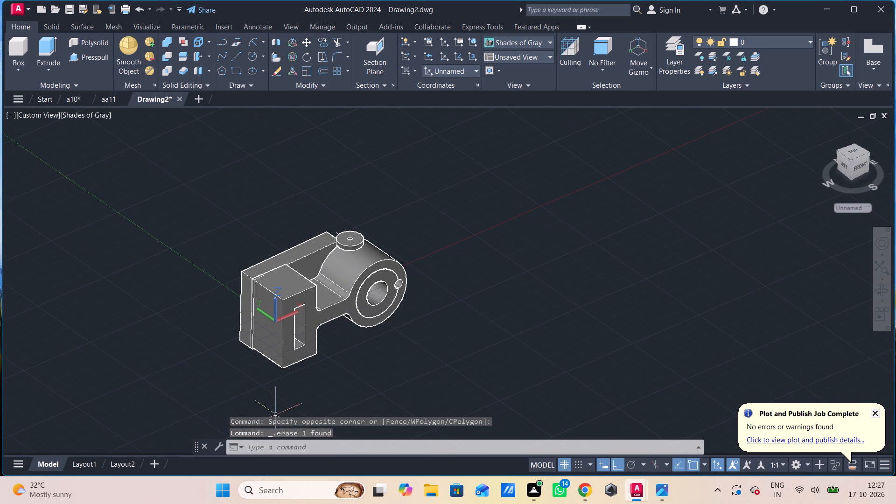
Examine from all sides how the plate meets the slotted block, the connecting arm and the cylindrical boss.
{"action": "middle_click_drag", "start_coordinate": [303, 409], "coordinate": [290, 410], "text": "shift"}
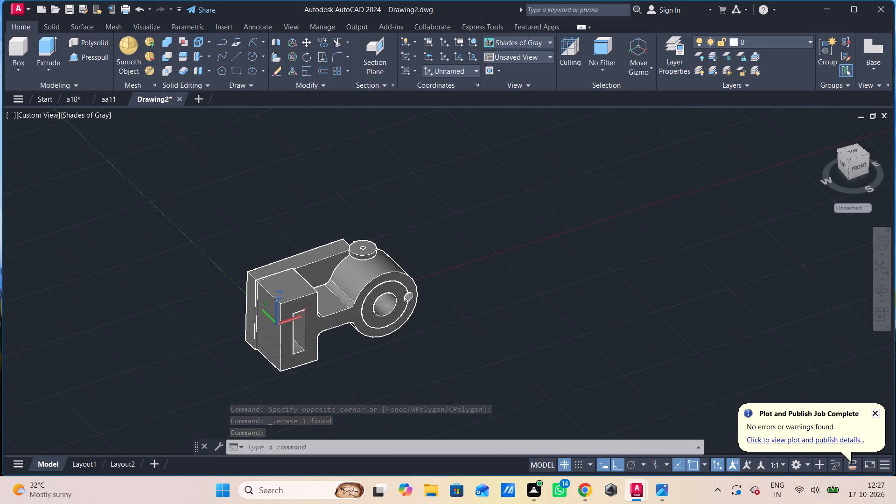
{"action": "middle_click_drag", "start_coordinate": [282, 412], "coordinate": [389, 398], "text": "shift"}
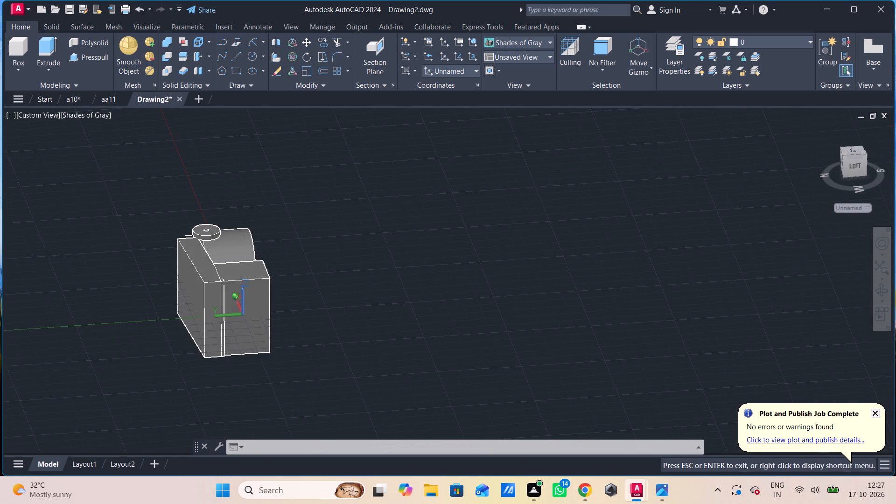
{"action": "middle_click_drag", "start_coordinate": [218, 401], "coordinate": [288, 406]}
{"action": "middle_click_drag", "start_coordinate": [239, 383], "coordinate": [364, 416], "text": "shift"}
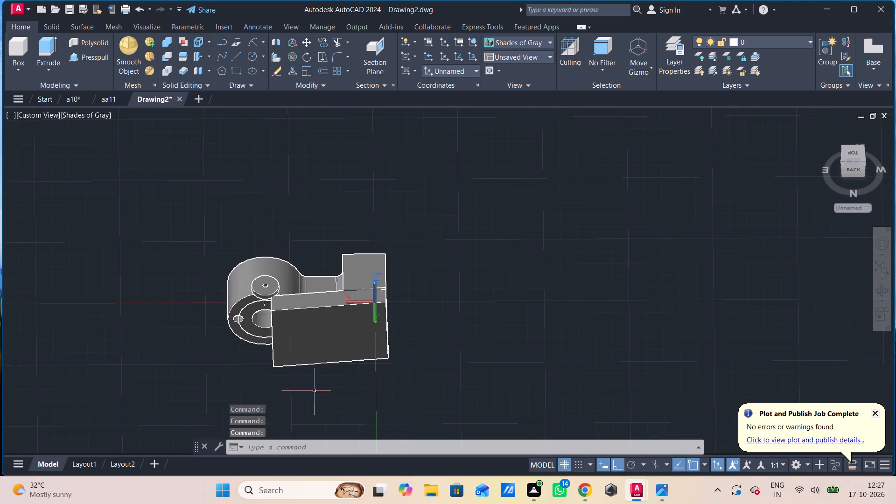
{"action": "scroll", "coordinate": [301, 386], "scroll_direction": "up", "scroll_amount": 2}
{"action": "middle_click_drag", "start_coordinate": [302, 382], "coordinate": [339, 383], "text": "shift"}
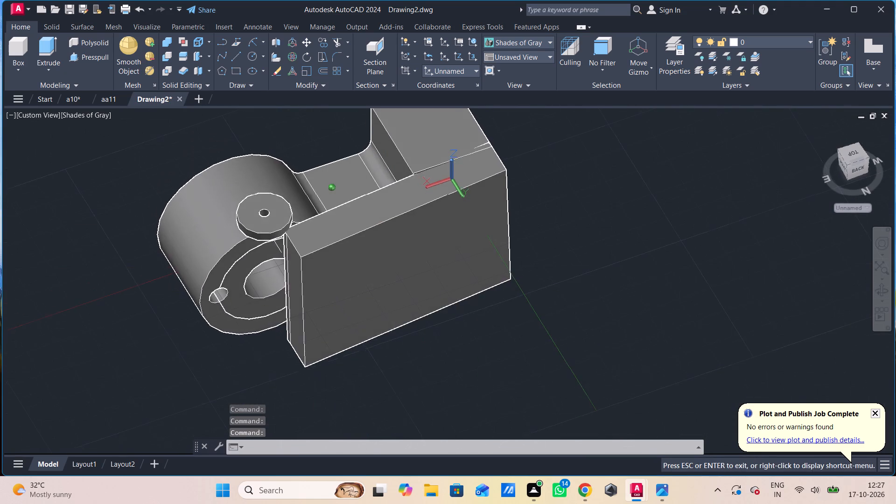
{"action": "middle_click_drag", "start_coordinate": [339, 383], "coordinate": [336, 340], "text": "shift"}
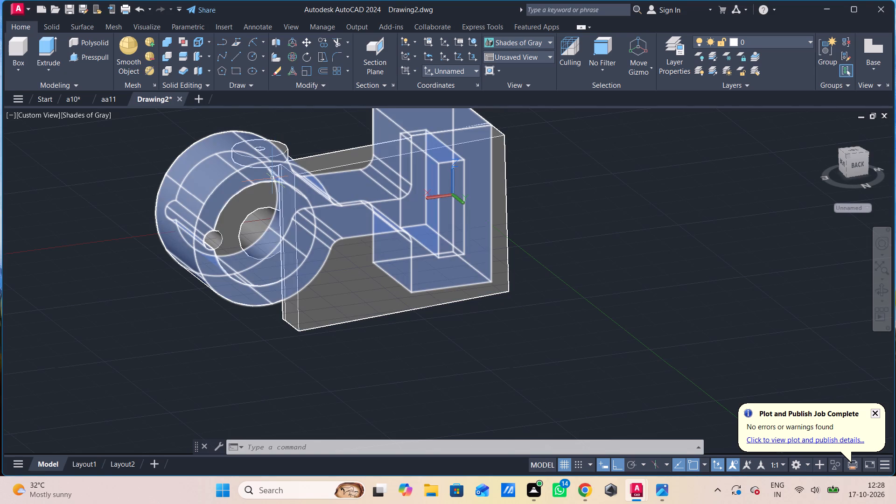
{"action": "middle_click_drag", "start_coordinate": [288, 209], "coordinate": [336, 225], "text": "shift"}
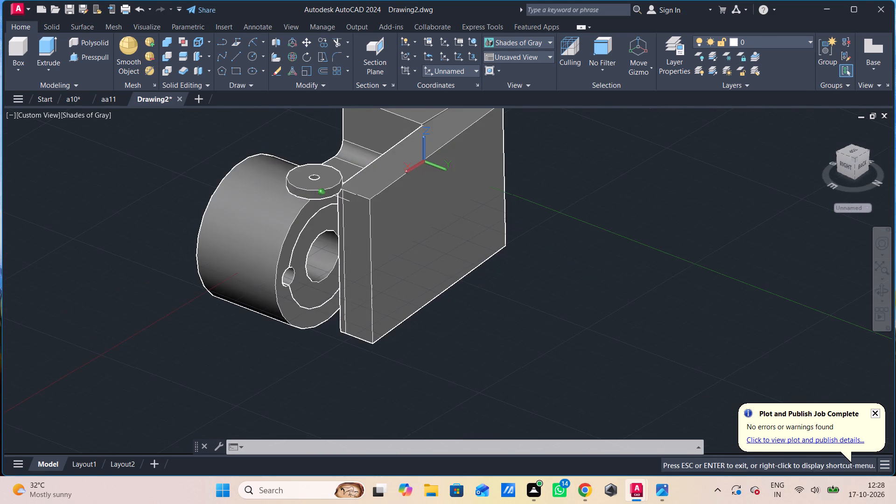
{"action": "middle_click_drag", "start_coordinate": [336, 225], "coordinate": [59, 239], "text": "shift"}
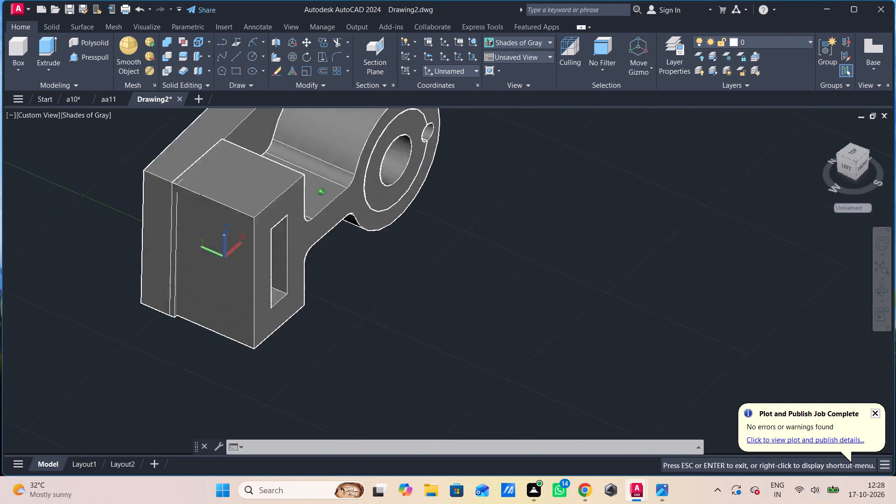
{"action": "middle_click_drag", "start_coordinate": [59, 239], "coordinate": [8, 234], "text": "shift"}
{"action": "scroll", "coordinate": [249, 201], "scroll_direction": "down", "scroll_amount": 1}
{"action": "middle_click_drag", "start_coordinate": [249, 201], "coordinate": [175, 334]}
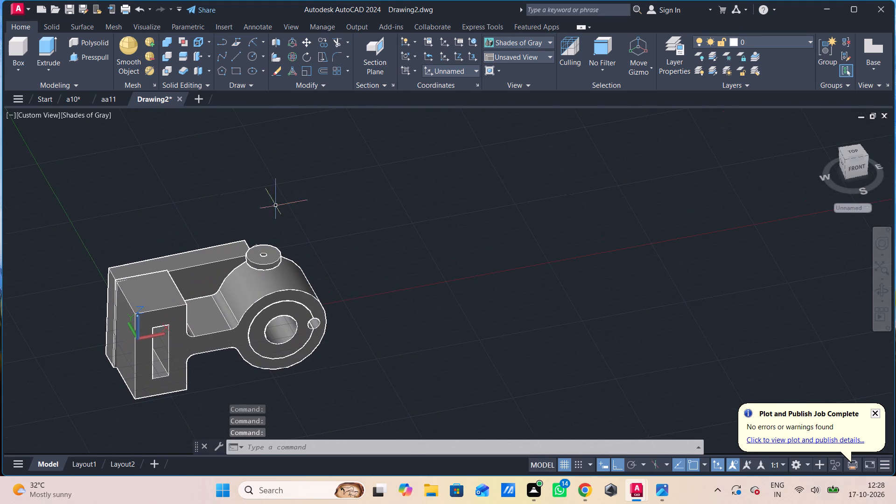
{"action": "middle_click_drag", "start_coordinate": [296, 207], "coordinate": [241, 236], "text": "shift"}
{"action": "scroll", "coordinate": [294, 312], "scroll_direction": "up", "scroll_amount": 2}
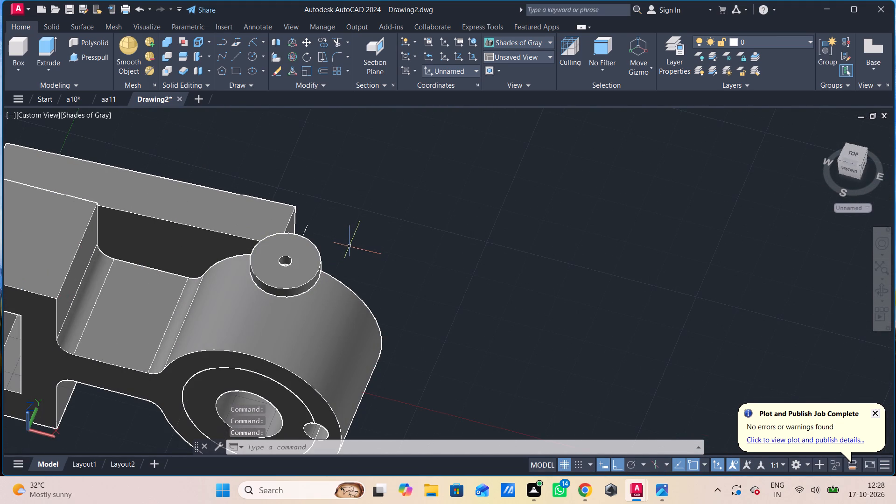
{"action": "middle_click_drag", "start_coordinate": [360, 237], "coordinate": [316, 257]}
{"action": "middle_click_drag", "start_coordinate": [366, 252], "coordinate": [322, 264], "text": "shift"}
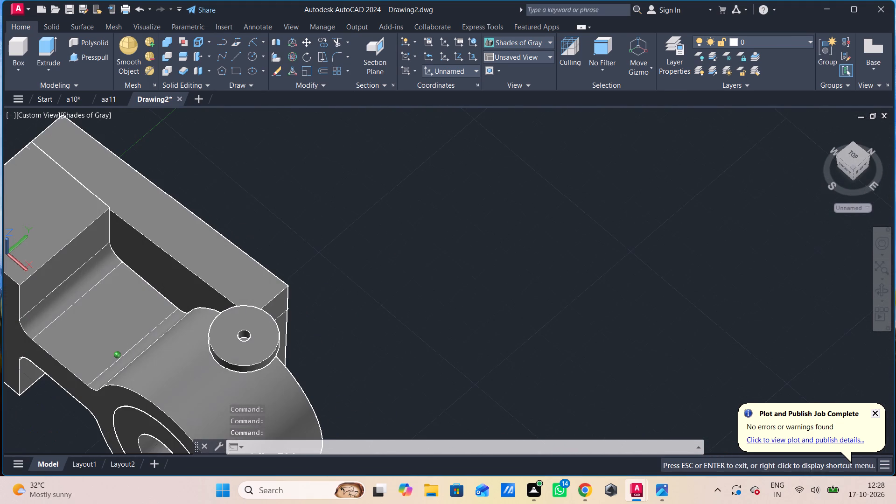
{"action": "middle_click_drag", "start_coordinate": [322, 264], "coordinate": [322, 264], "text": "shift"}
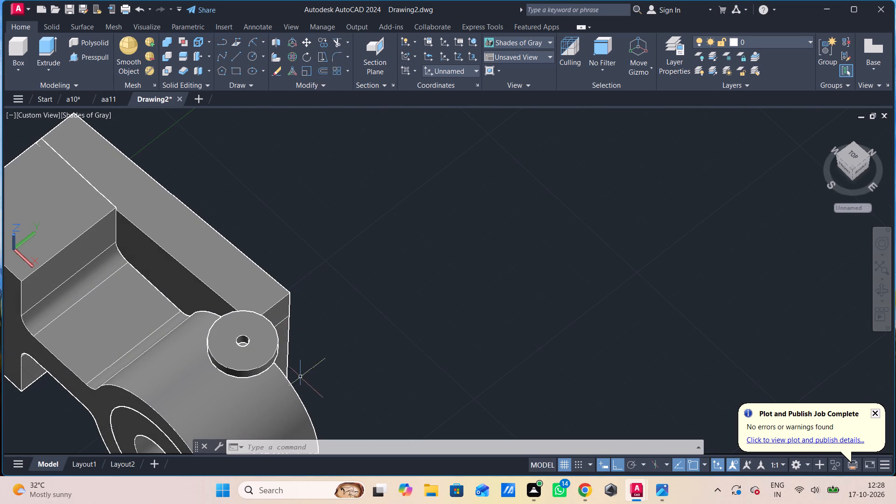
Draw a line 10 long from the cylindrical boss's rim beyond the plate's end, with a second line back towards the plate's top outer corner.
{"action": "key", "text": "l"}
{"action": "key", "text": "Return"}
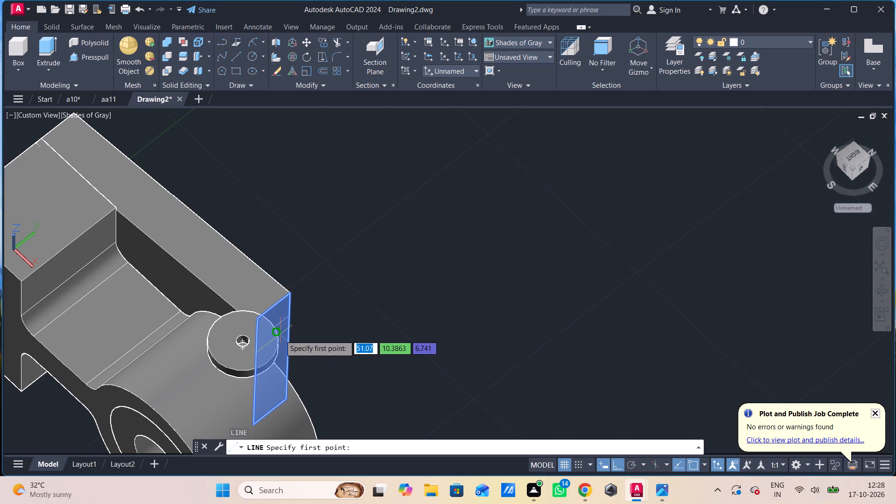
{"action": "left_click", "coordinate": [279, 334]}
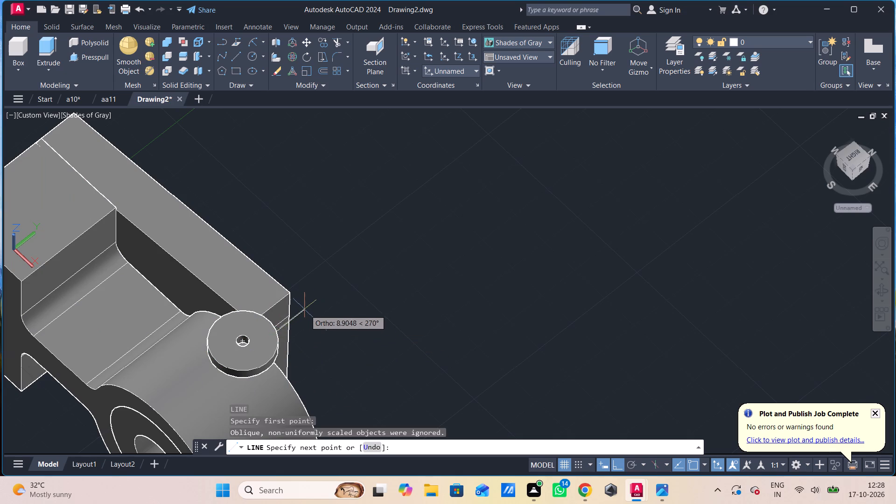
{"action": "type", "text": "10"}
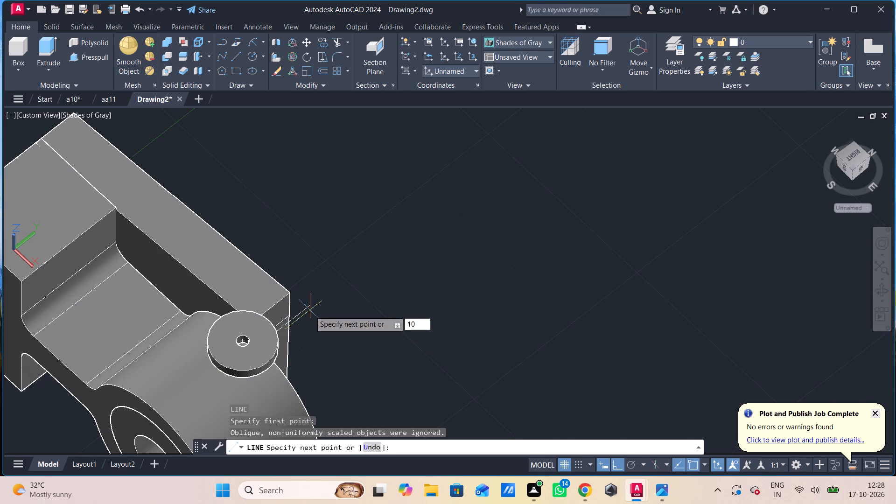
{"action": "key", "text": "Return"}
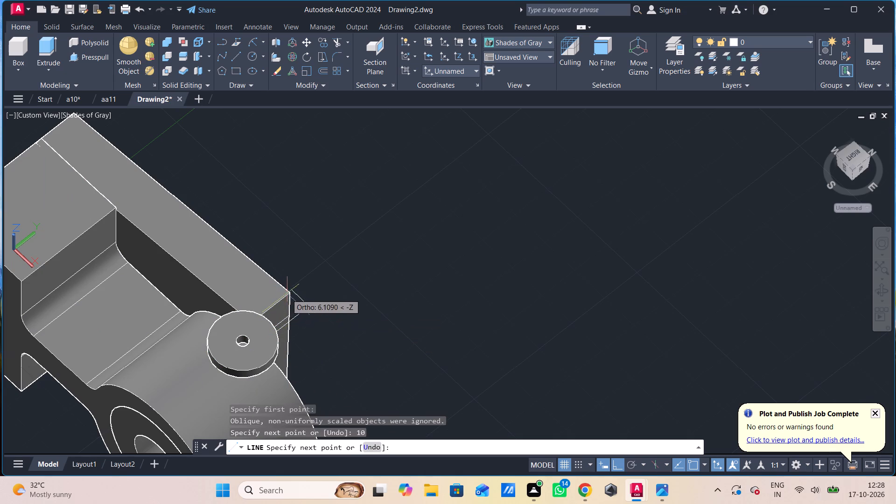
{"action": "scroll", "coordinate": [294, 294], "scroll_direction": "up", "scroll_amount": 4}
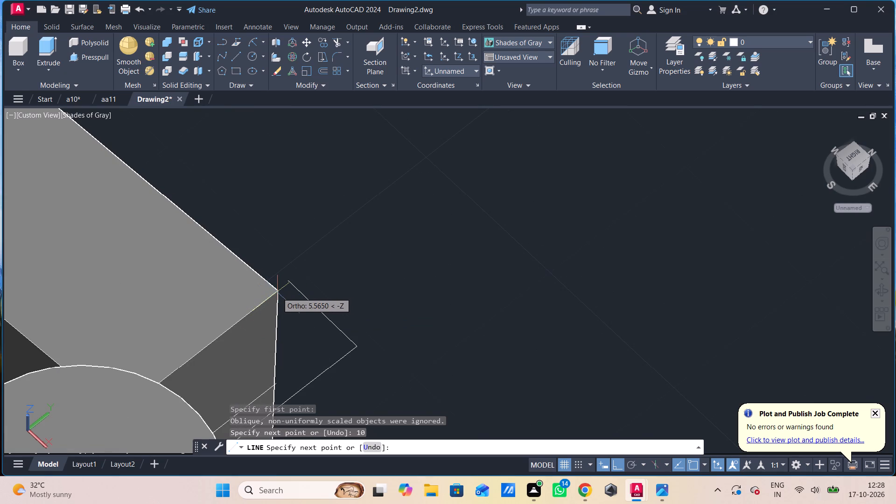
{"action": "left_click", "coordinate": [277, 293]}
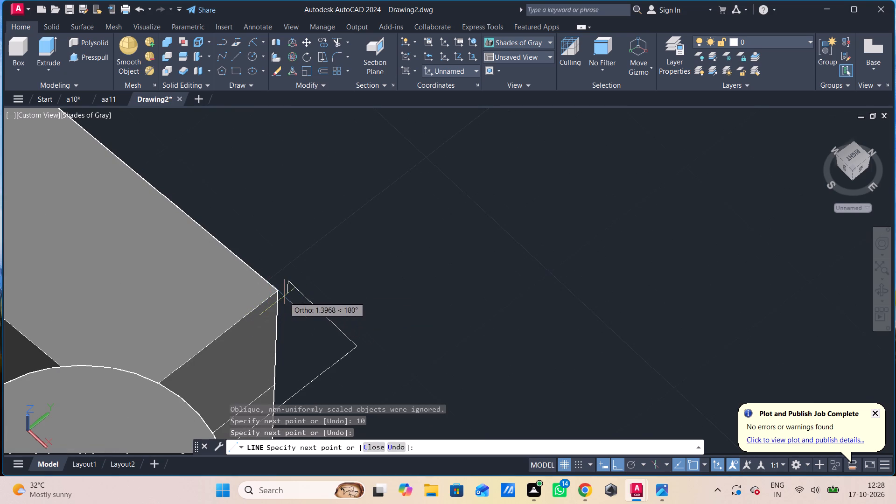
{"action": "key", "text": "Escape"}
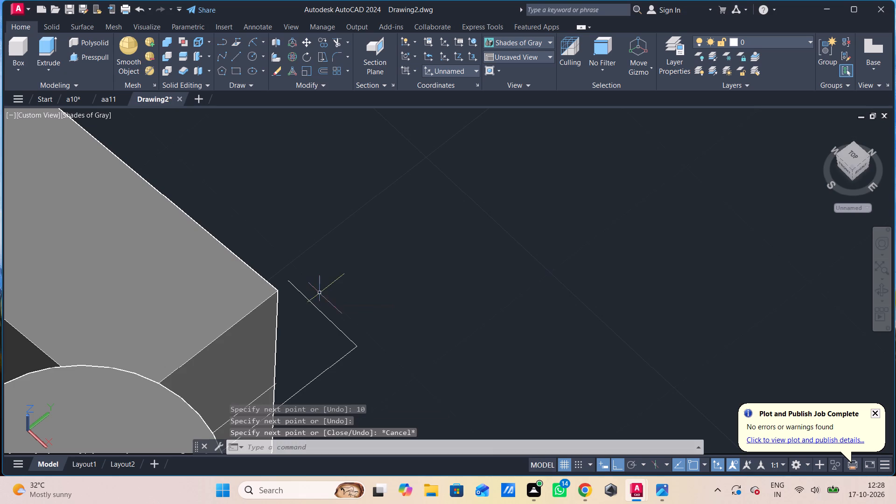
Draw a straight line from the plate's top outer corner, along its long edge's direction, across the 10-long line.
{"action": "key", "text": "l"}
{"action": "key", "text": "Return"}
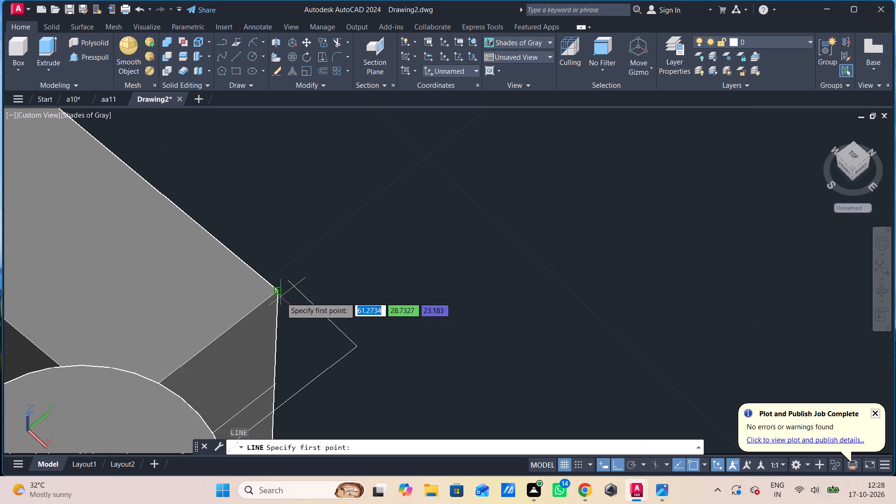
{"action": "left_click", "coordinate": [281, 297]}
{"action": "left_click", "coordinate": [348, 355]}
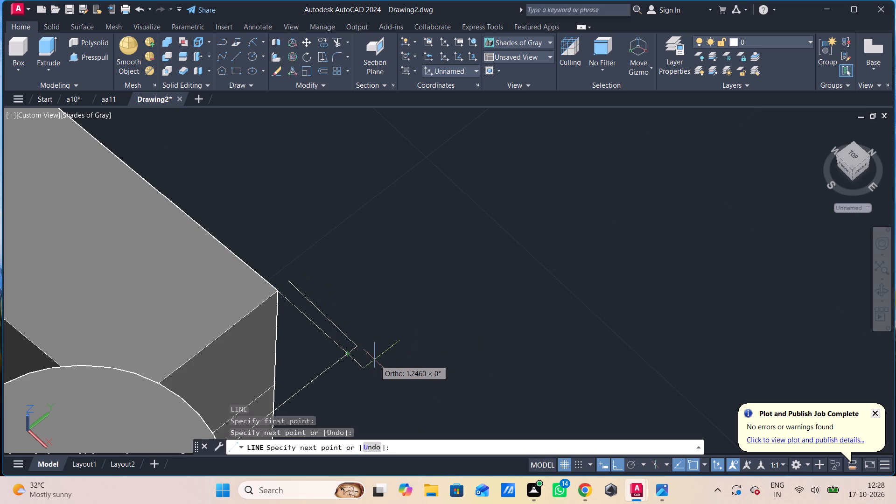
{"action": "key", "text": "Escape"}
Trim away the slanted line and the overhanging end of the 10-long line, leaving a clean corner beside the plate.
{"action": "type", "text": "tr"}
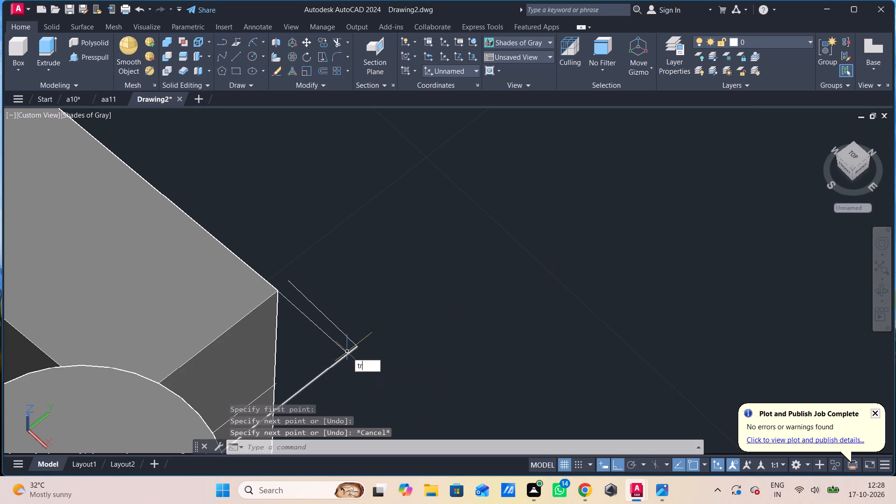
{"action": "key", "text": "space"}
{"action": "left_click", "coordinate": [346, 336]}
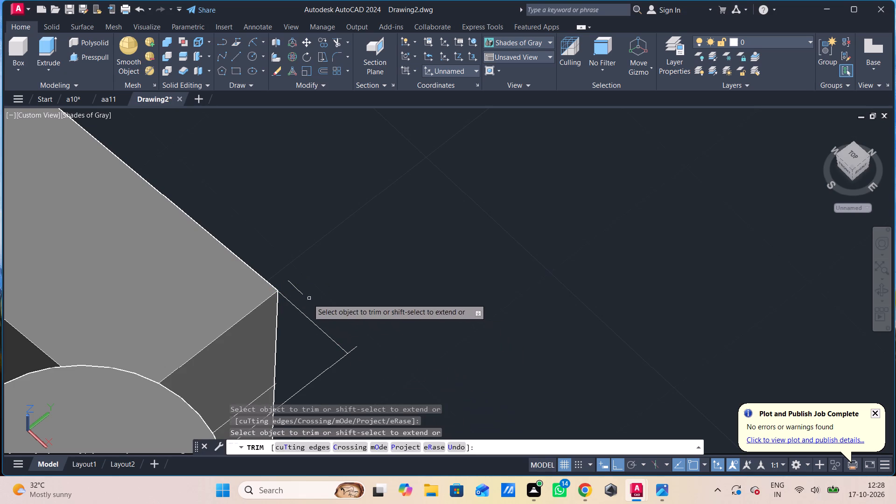
{"action": "left_click", "coordinate": [302, 293]}
{"action": "left_click", "coordinate": [353, 350]}
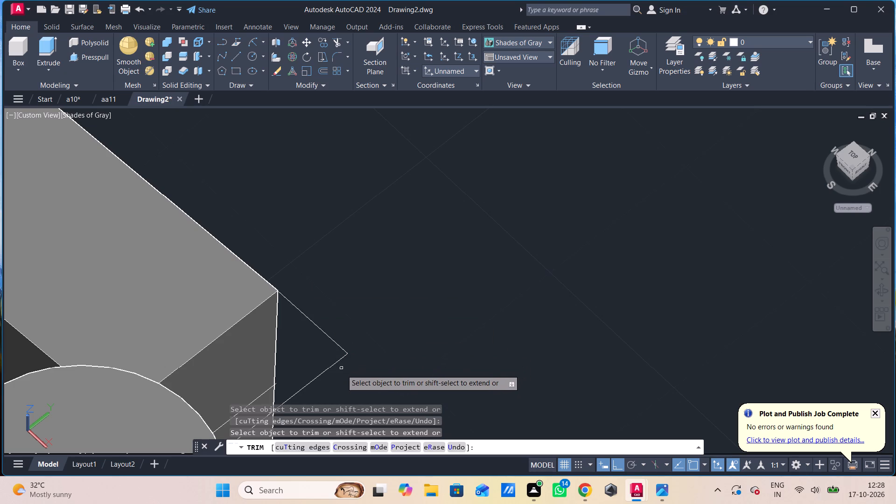
{"action": "key", "text": "Escape"}
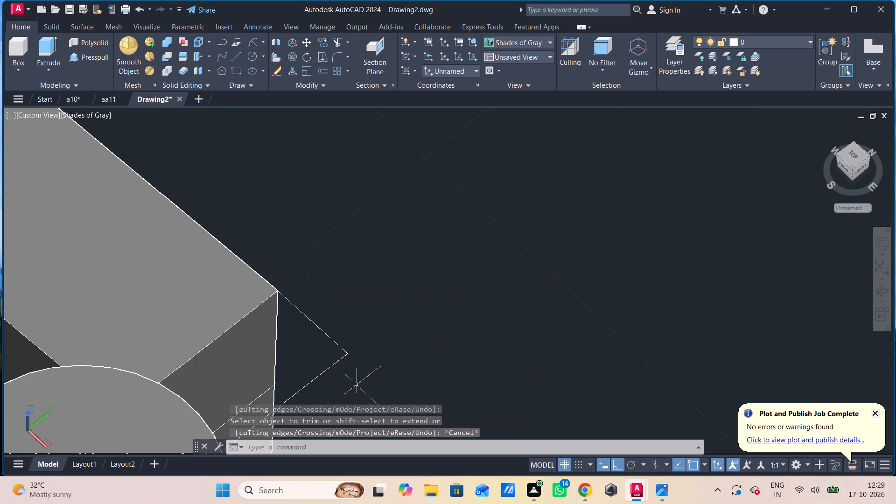
Fillet the corner between the two lines beyond the plate's end with a radius of 4.
{"action": "middle_click_drag", "start_coordinate": [357, 384], "coordinate": [368, 320]}
{"action": "middle_click", "coordinate": [368, 320]}
{"action": "middle_click", "coordinate": [368, 320]}
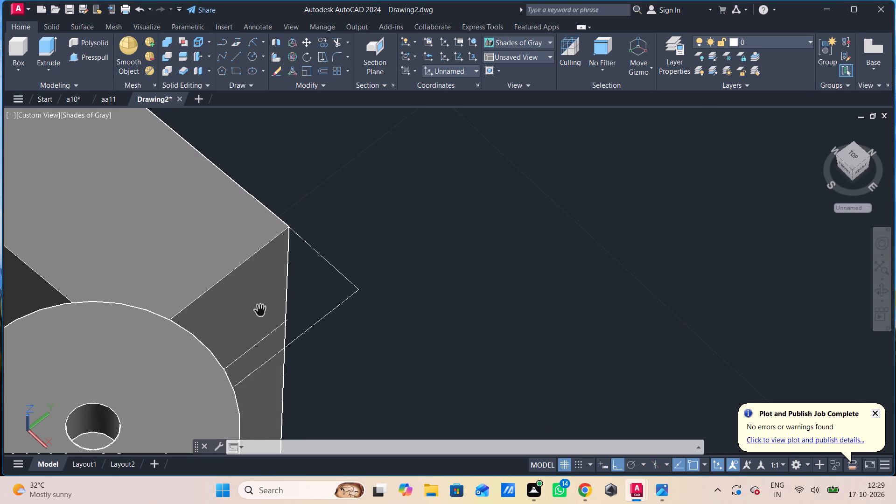
{"action": "key", "text": "f"}
{"action": "key", "text": "f"}
{"action": "left_click", "coordinate": [579, 372]}
{"action": "key", "text": "Escape"}
{"action": "type", "text": "f"}
{"action": "key", "text": "space"}
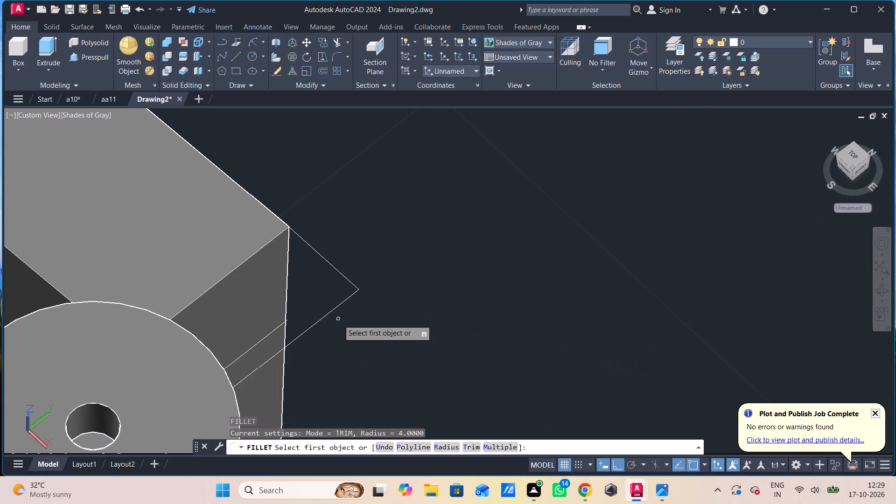
{"action": "type", "text": "r"}
{"action": "key", "text": "space"}
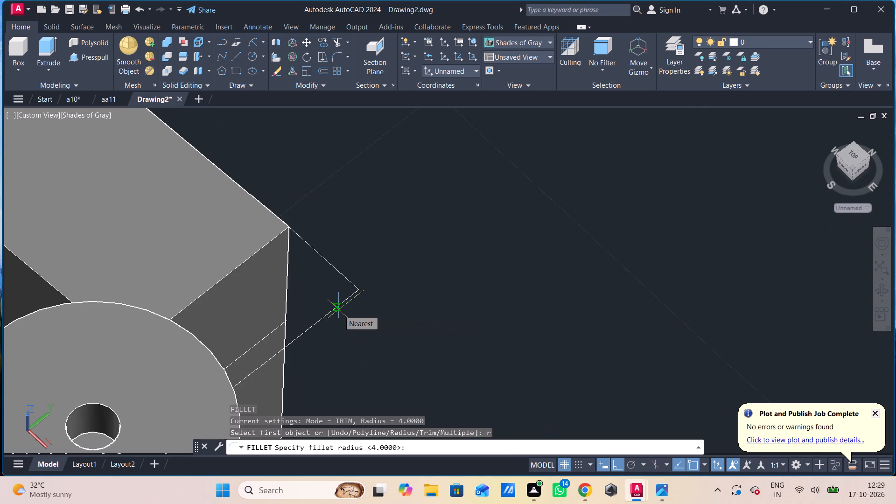
{"action": "key", "text": "4"}
{"action": "key", "text": "Return"}
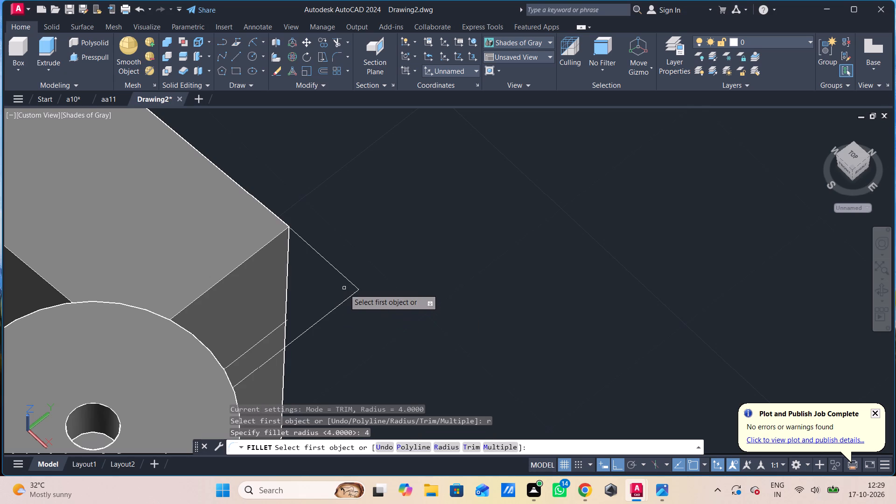
{"action": "left_click", "coordinate": [347, 274]}
{"action": "left_click", "coordinate": [347, 281]}
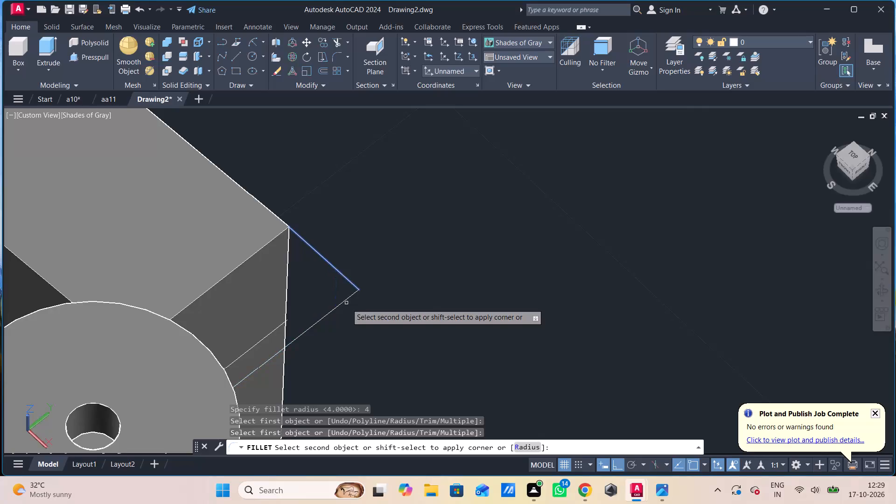
{"action": "left_click", "coordinate": [328, 316]}
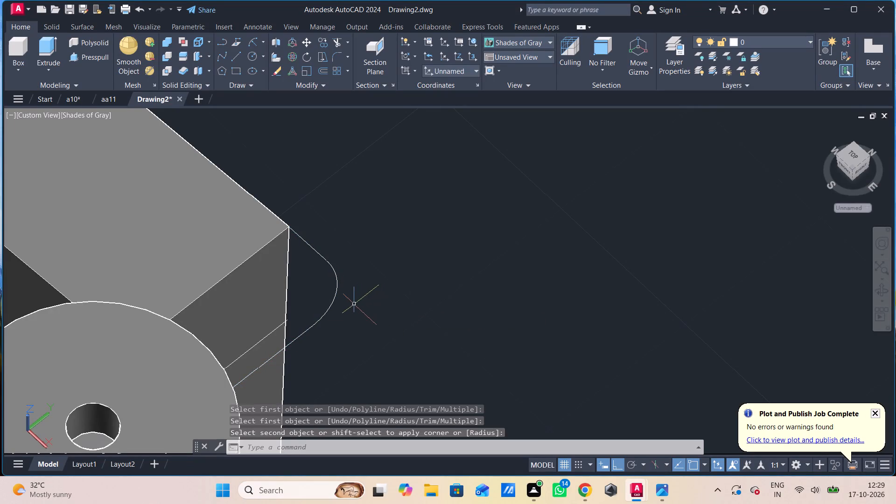
{"action": "key", "text": "Escape"}
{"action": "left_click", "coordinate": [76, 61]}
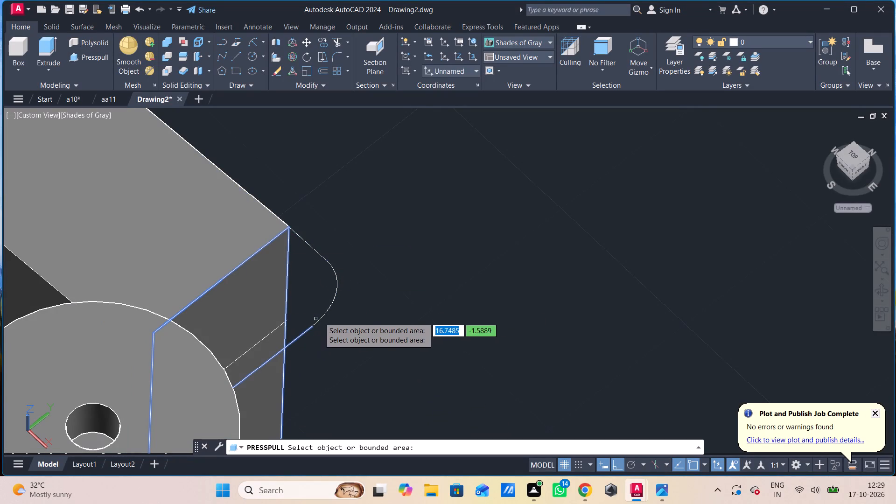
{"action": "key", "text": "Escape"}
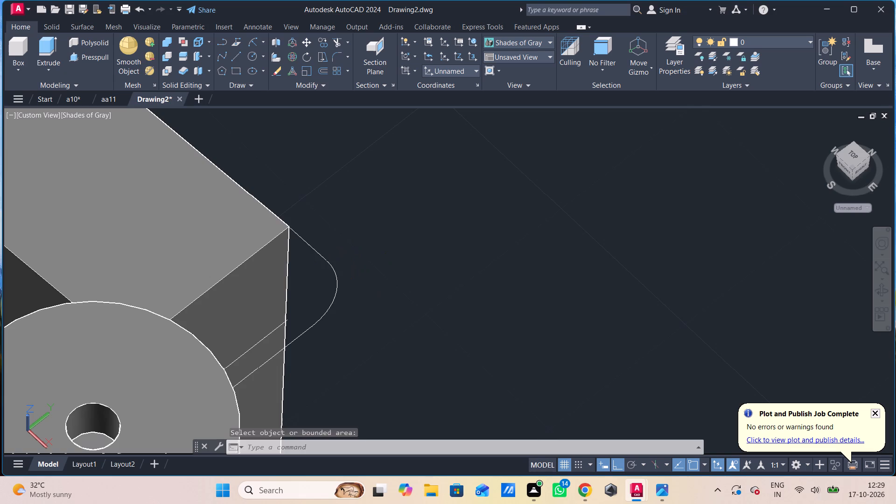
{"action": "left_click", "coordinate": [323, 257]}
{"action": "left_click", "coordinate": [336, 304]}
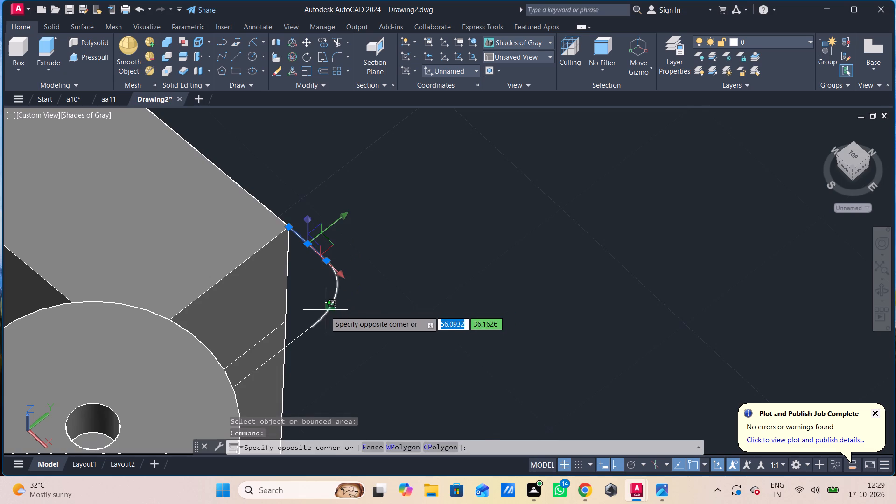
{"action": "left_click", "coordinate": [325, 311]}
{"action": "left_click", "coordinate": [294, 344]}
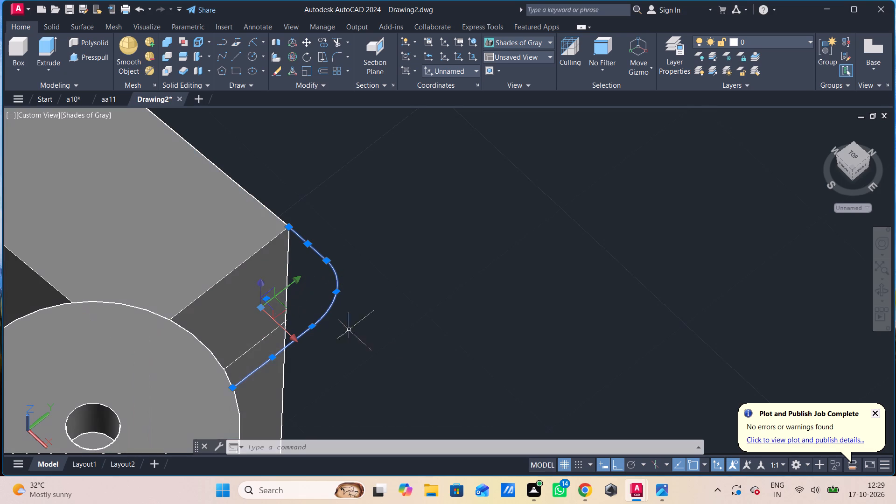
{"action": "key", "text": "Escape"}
Draw a line from the plate's top outer corner along its short top edge to the cylindrical boss's rim.
{"action": "key", "text": "l"}
{"action": "key", "text": "Return"}
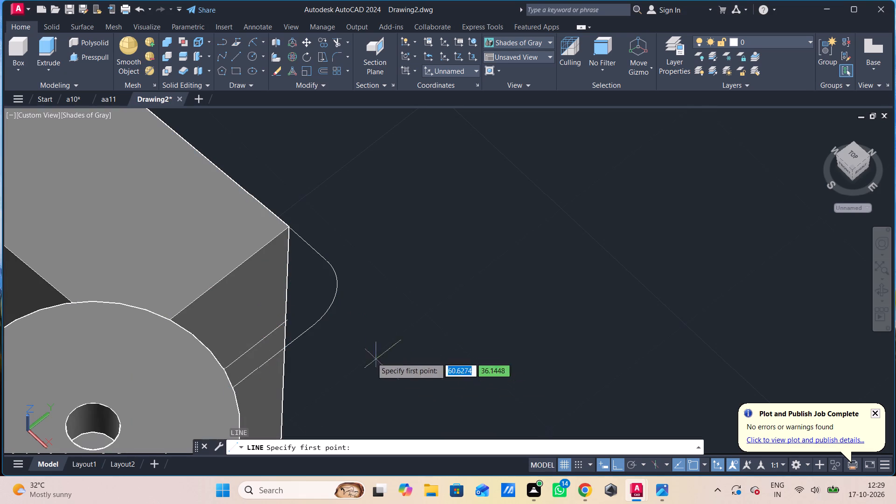
{"action": "left_click", "coordinate": [291, 231]}
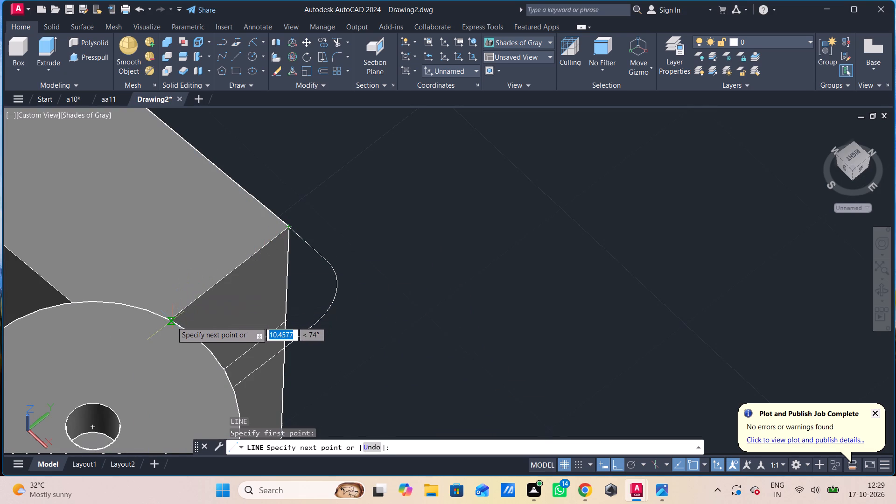
{"action": "scroll", "coordinate": [171, 300], "scroll_direction": "up", "scroll_amount": 1}
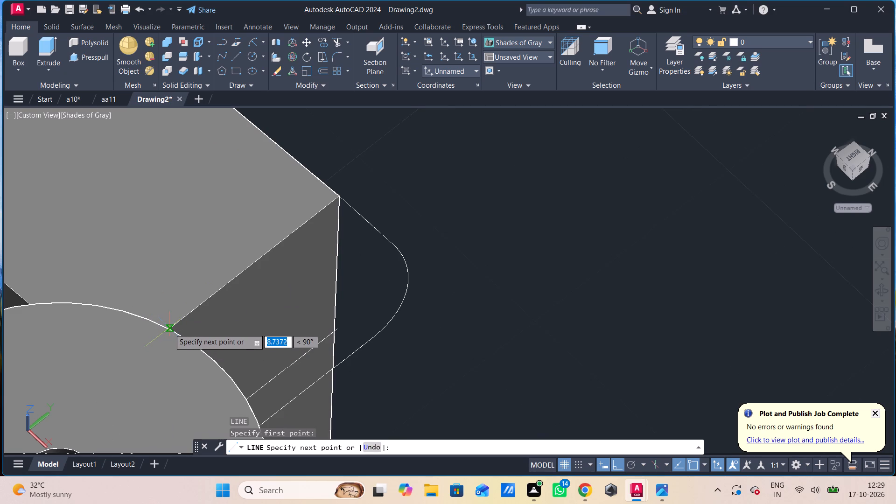
{"action": "left_click", "coordinate": [169, 329]}
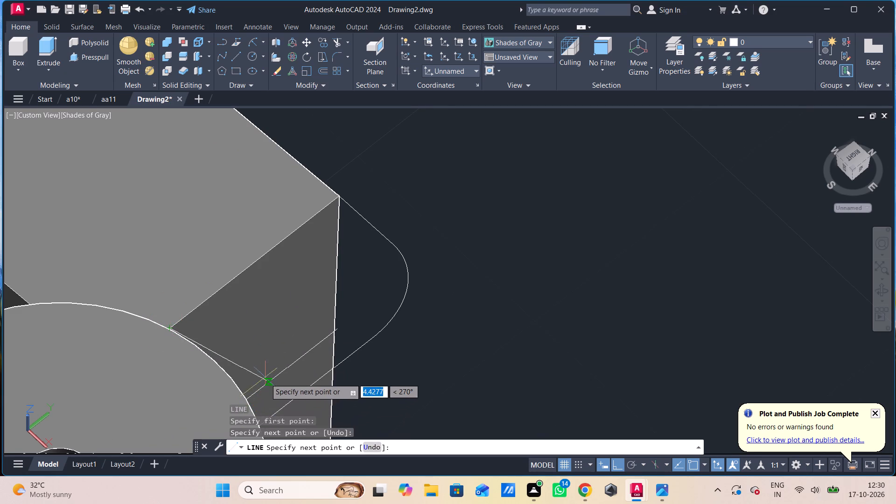
{"action": "middle_click_drag", "start_coordinate": [269, 378], "coordinate": [295, 309]}
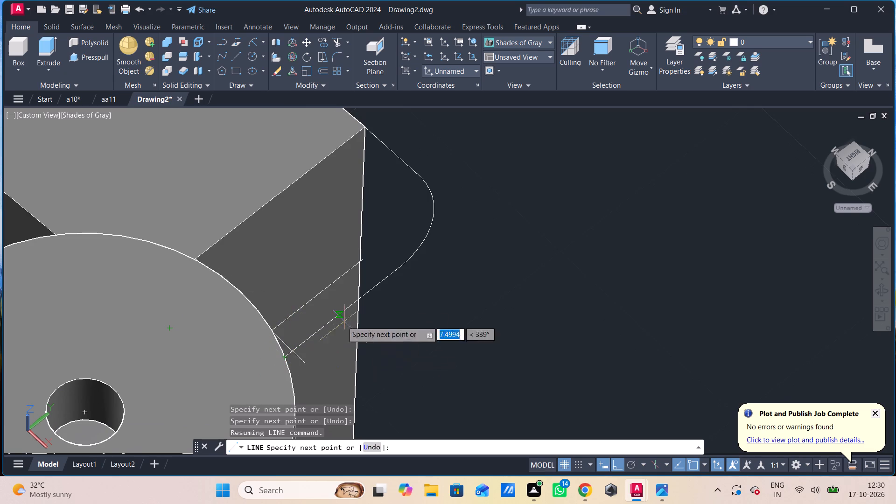
{"action": "key", "text": "Escape"}
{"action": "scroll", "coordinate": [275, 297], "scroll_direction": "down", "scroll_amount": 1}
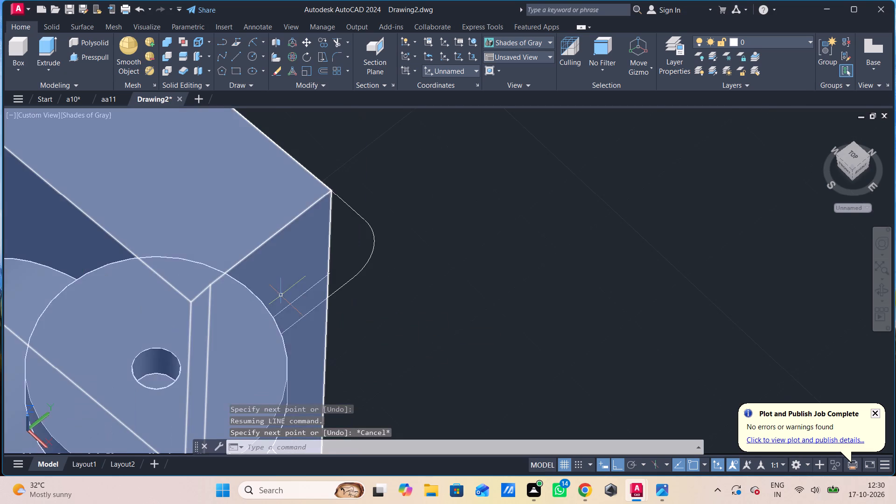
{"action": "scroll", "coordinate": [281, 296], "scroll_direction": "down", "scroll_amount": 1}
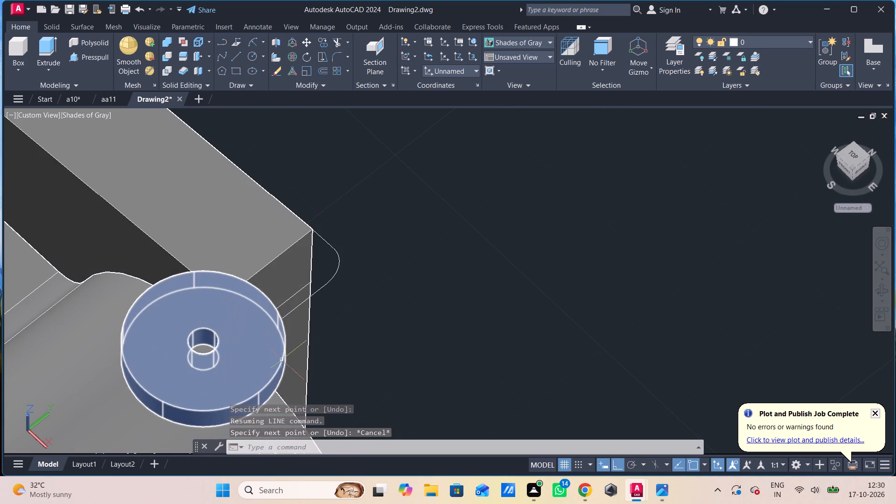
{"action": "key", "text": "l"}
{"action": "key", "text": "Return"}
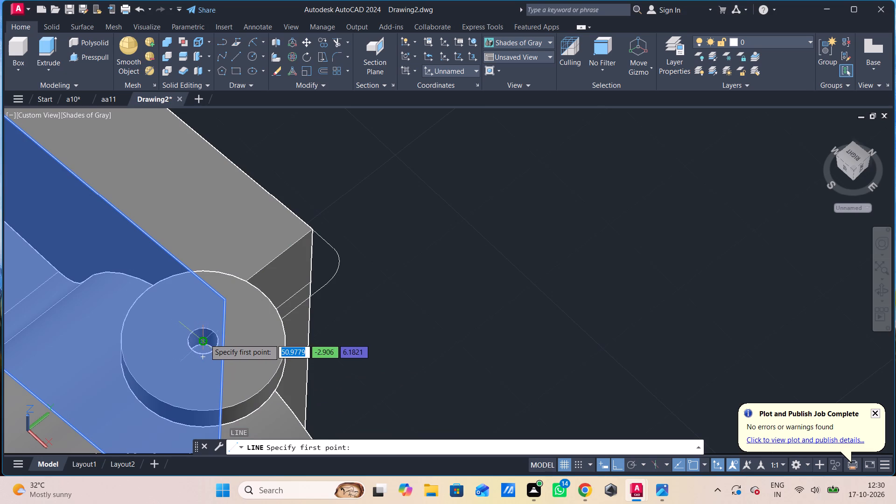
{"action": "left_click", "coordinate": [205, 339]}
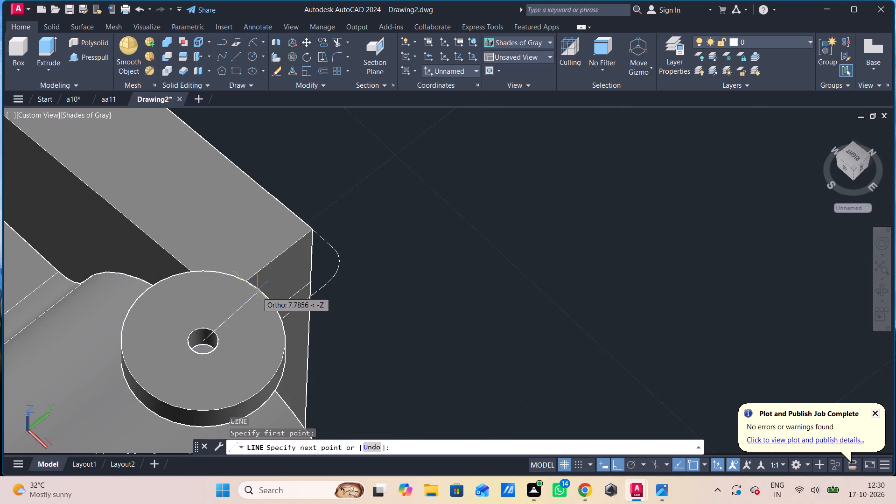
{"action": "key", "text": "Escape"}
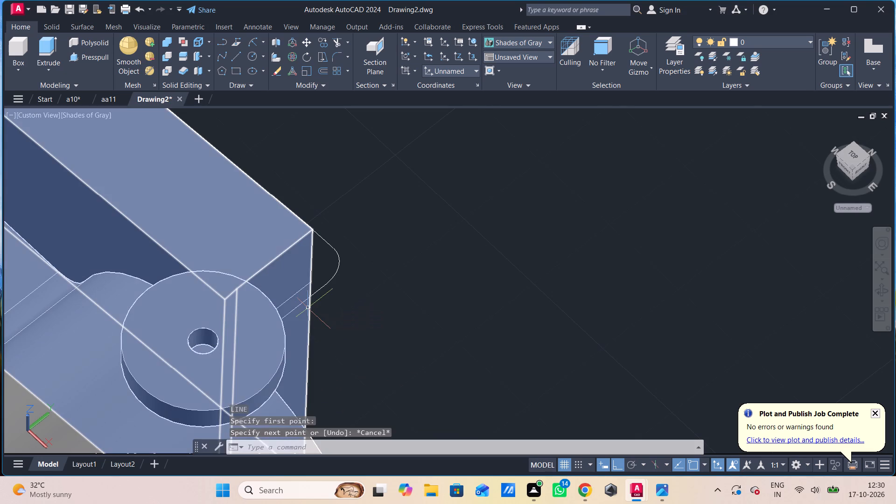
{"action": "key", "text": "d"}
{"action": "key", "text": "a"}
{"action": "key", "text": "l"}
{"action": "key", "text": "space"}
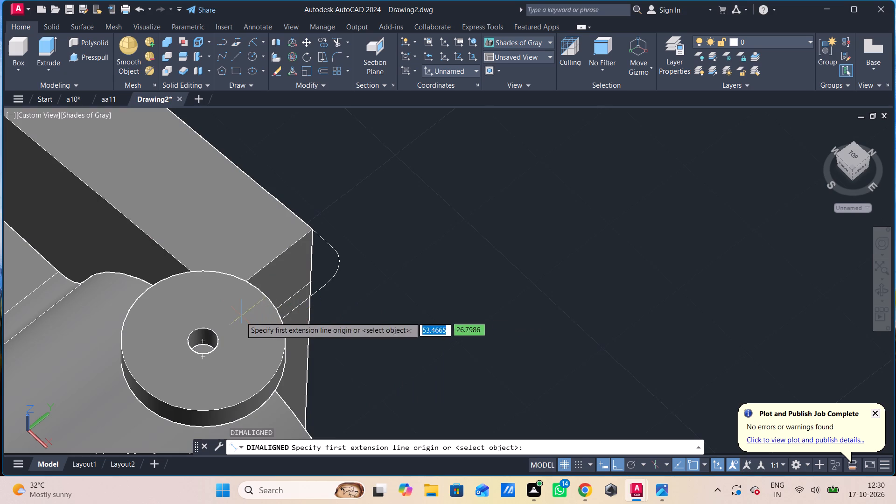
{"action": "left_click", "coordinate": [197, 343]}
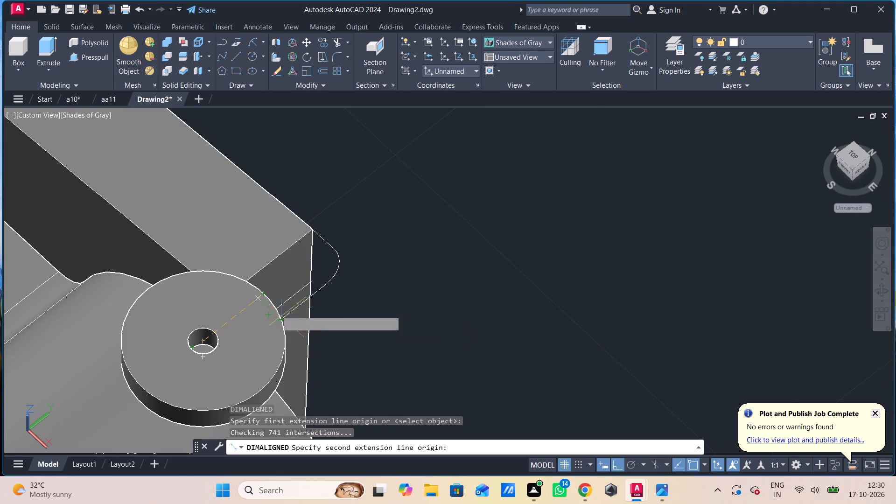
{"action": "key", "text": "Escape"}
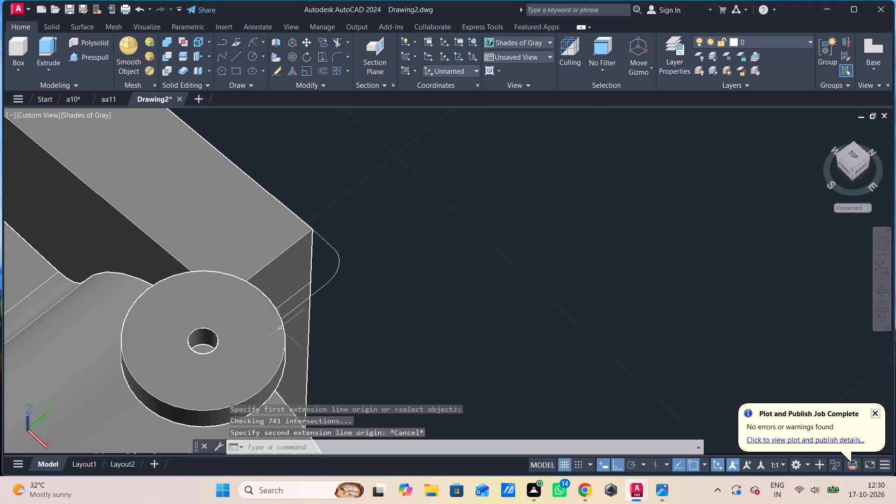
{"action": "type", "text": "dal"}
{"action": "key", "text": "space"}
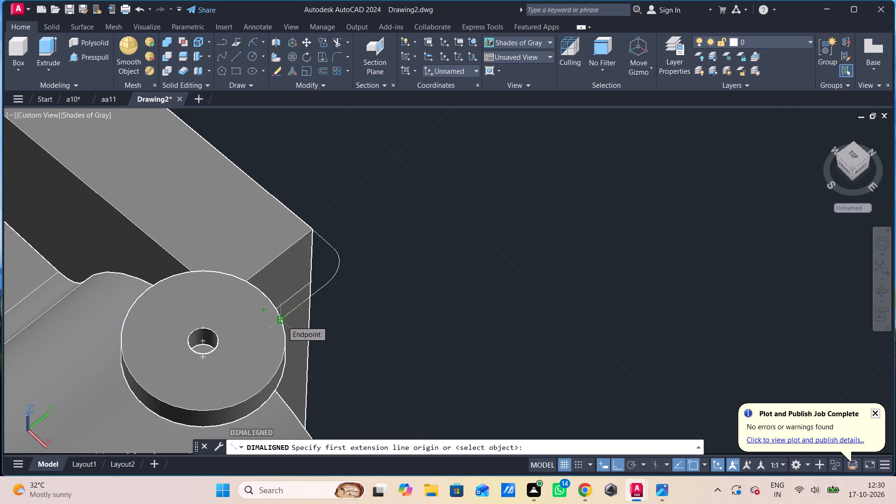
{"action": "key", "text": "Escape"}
Draw a straight line from where the plate's short top edge meets the boss's rim, square across to the outline's outer side line.
{"action": "key", "text": "l"}
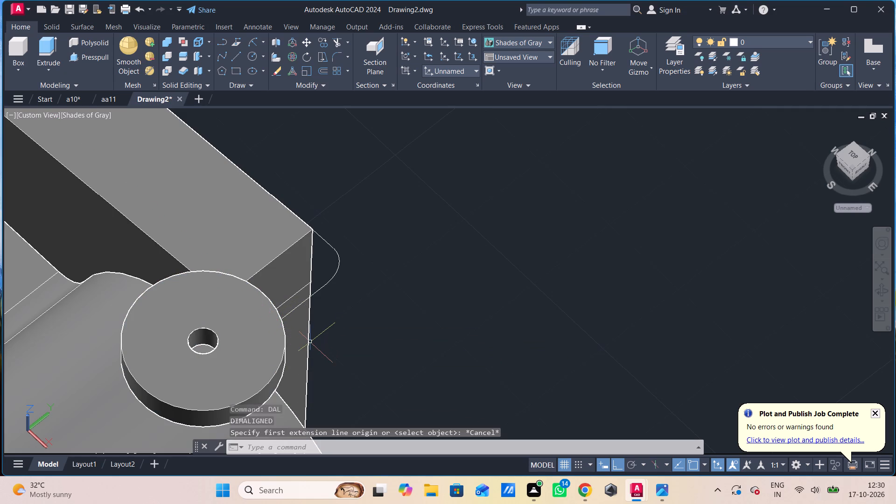
{"action": "key", "text": "Return"}
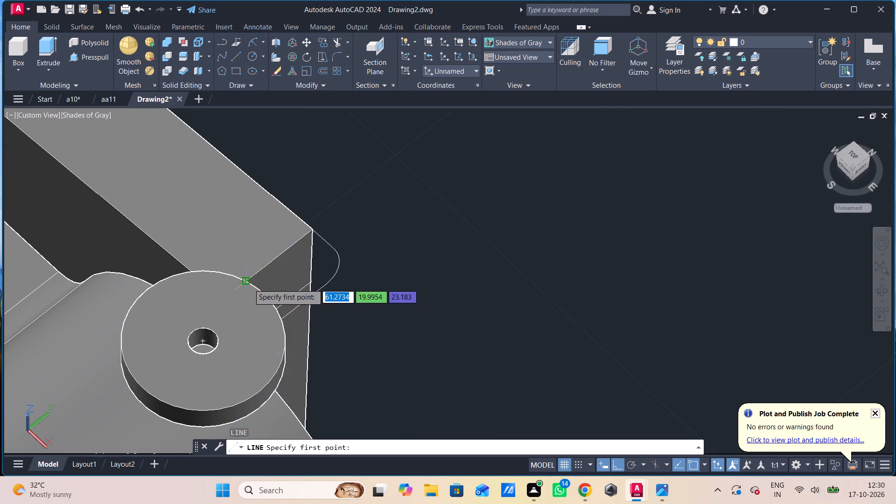
{"action": "left_click", "coordinate": [249, 284]}
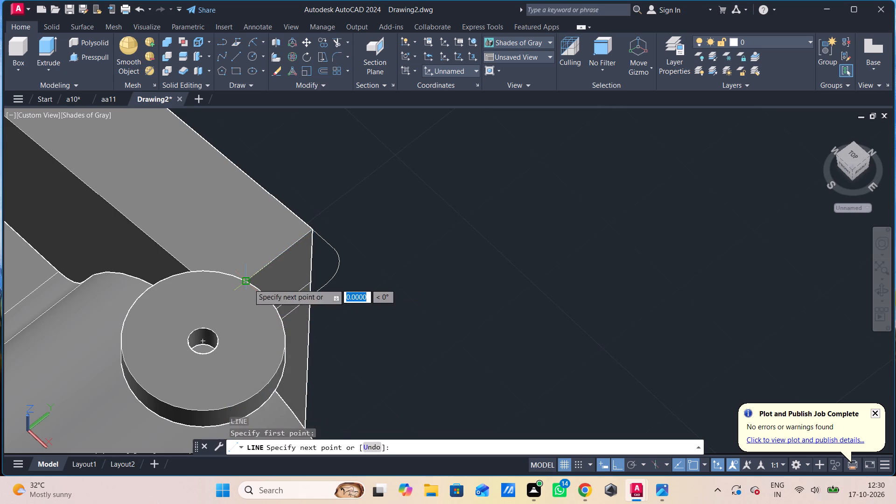
{"action": "left_click", "coordinate": [286, 316]}
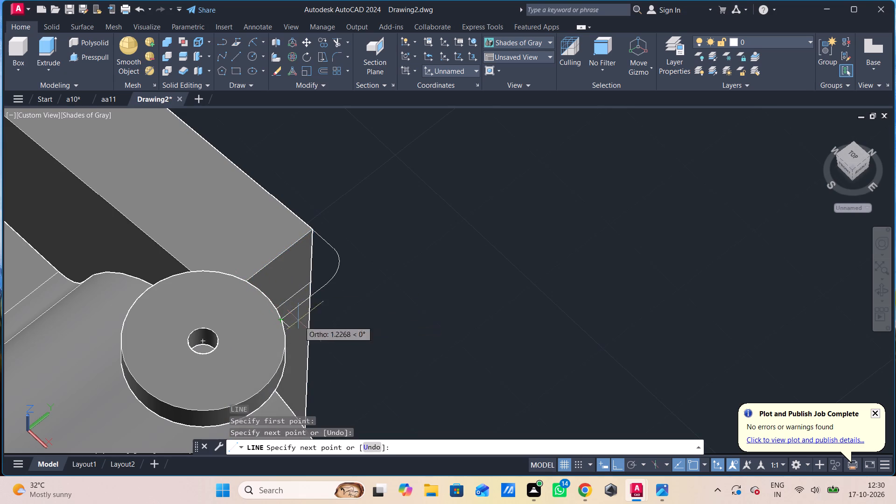
{"action": "key", "text": "ctrl+z"}
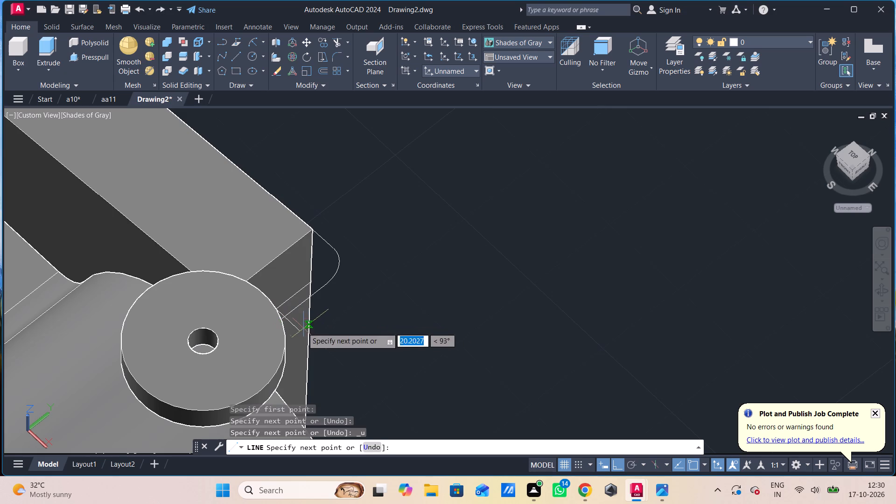
{"action": "scroll", "coordinate": [288, 303], "scroll_direction": "up", "scroll_amount": 5}
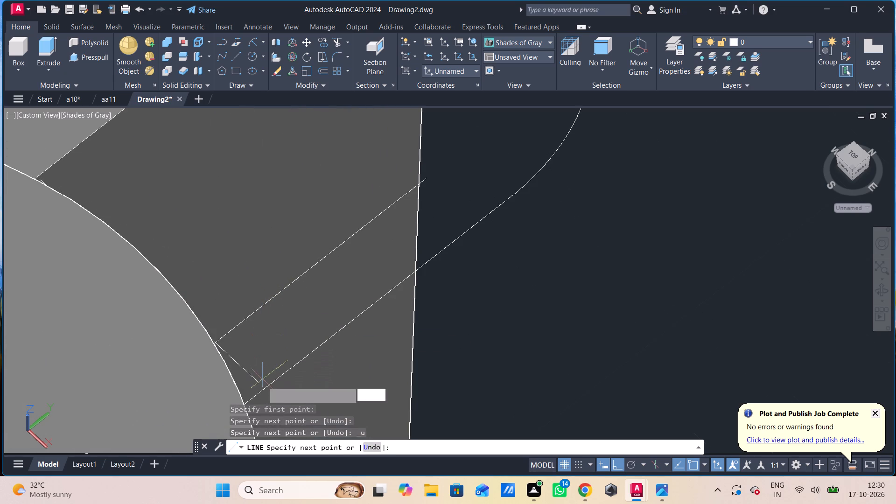
{"action": "left_click", "coordinate": [261, 389]}
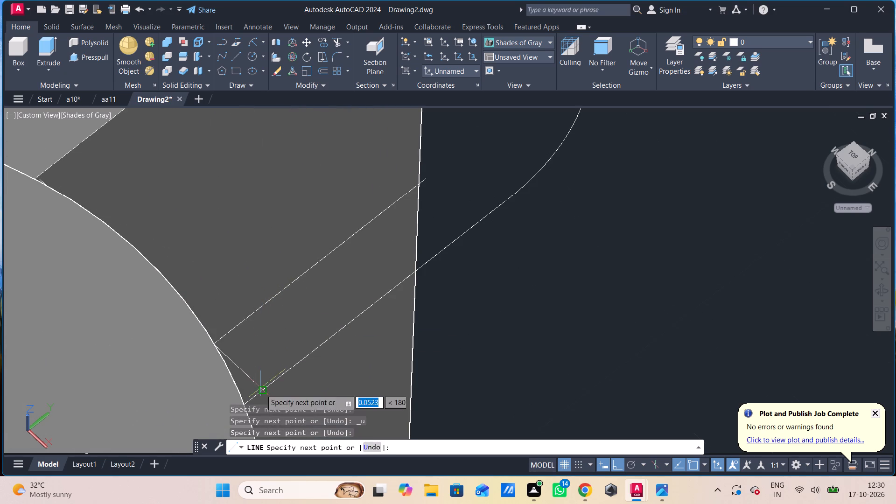
{"action": "key", "text": "Escape"}
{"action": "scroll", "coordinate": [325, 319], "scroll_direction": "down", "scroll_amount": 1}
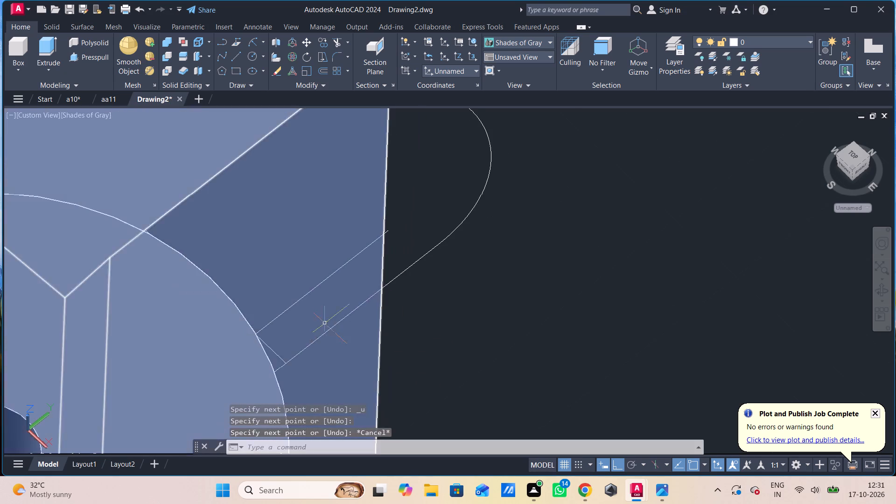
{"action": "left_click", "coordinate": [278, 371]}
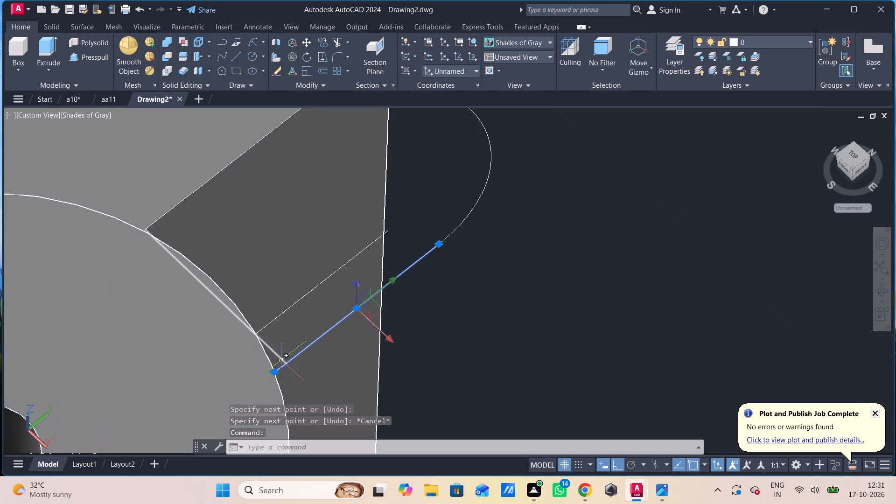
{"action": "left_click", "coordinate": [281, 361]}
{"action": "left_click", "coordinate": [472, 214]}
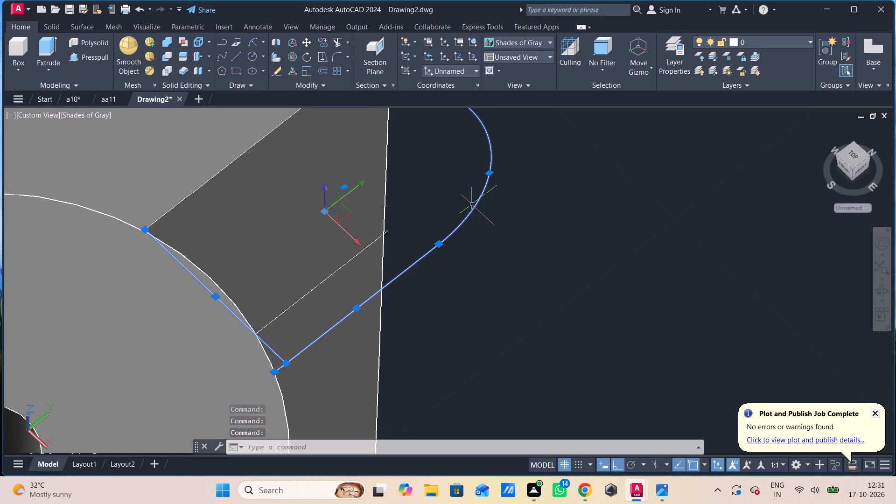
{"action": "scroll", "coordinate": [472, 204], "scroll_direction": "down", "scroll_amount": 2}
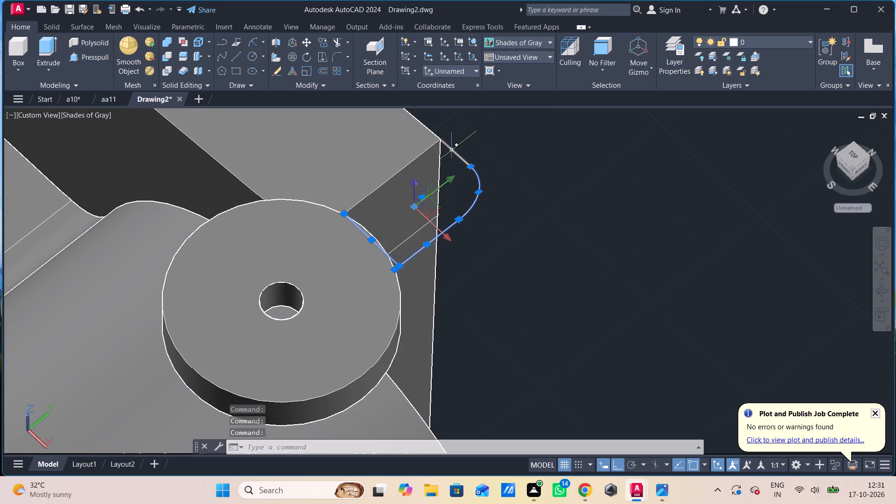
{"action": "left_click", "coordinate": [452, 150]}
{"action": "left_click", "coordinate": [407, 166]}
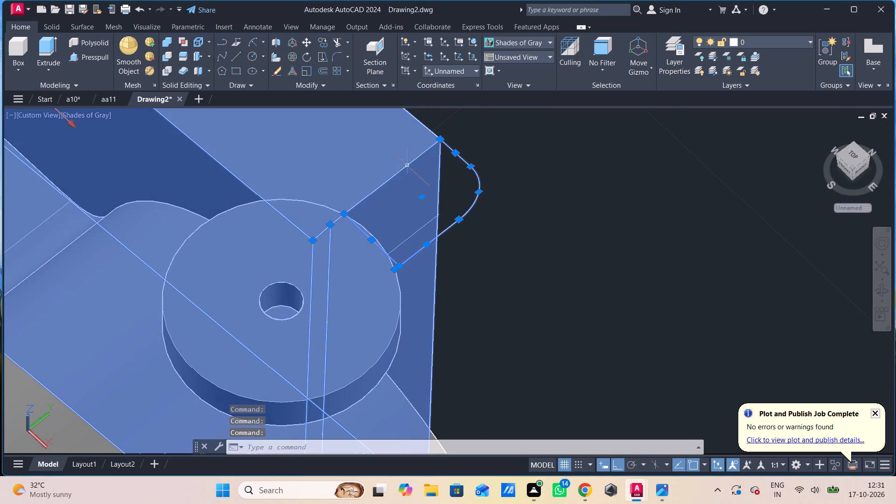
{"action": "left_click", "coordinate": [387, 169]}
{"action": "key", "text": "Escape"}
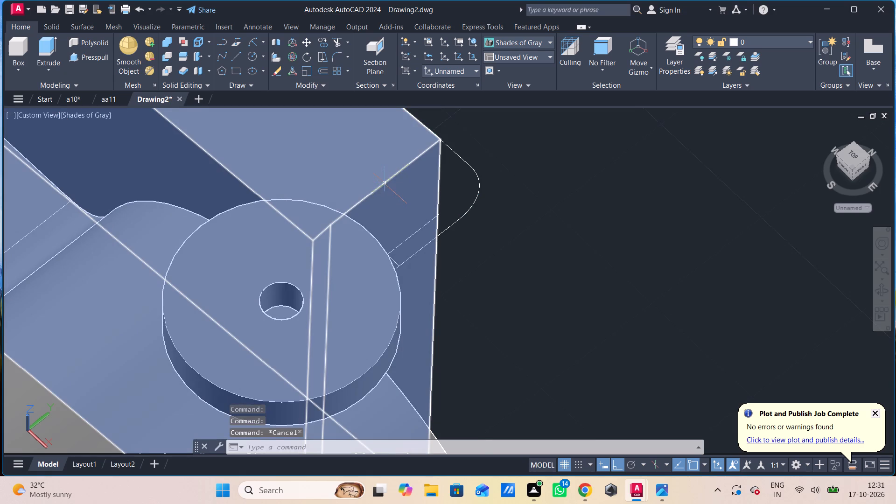
Move the outline's three lines and rounded corner arc together along the Y axis, well clear of the plate and boss.
{"action": "scroll", "coordinate": [385, 183], "scroll_direction": "up", "scroll_amount": 2}
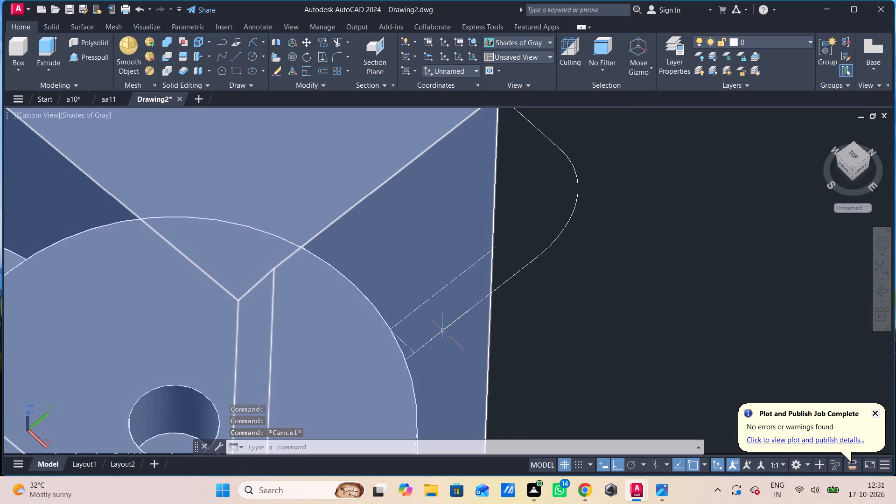
{"action": "left_click", "coordinate": [443, 331]}
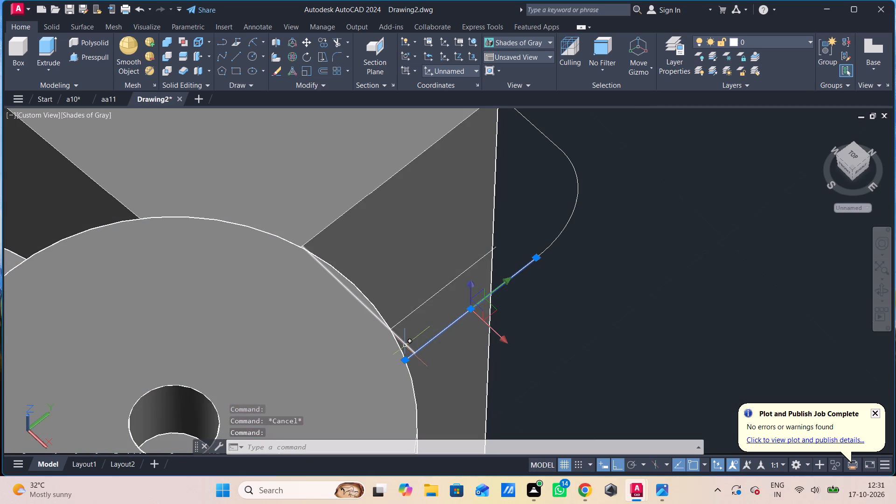
{"action": "left_click", "coordinate": [405, 346]}
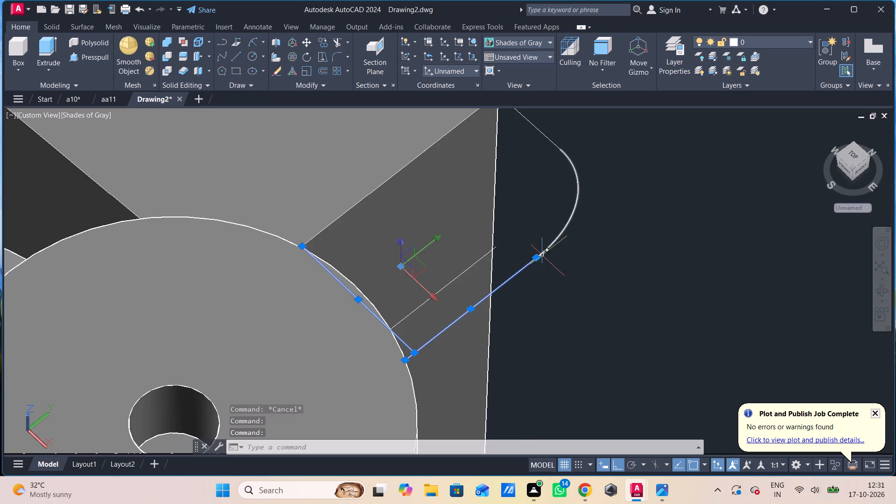
{"action": "left_click", "coordinate": [548, 247]}
{"action": "left_click", "coordinate": [534, 127]}
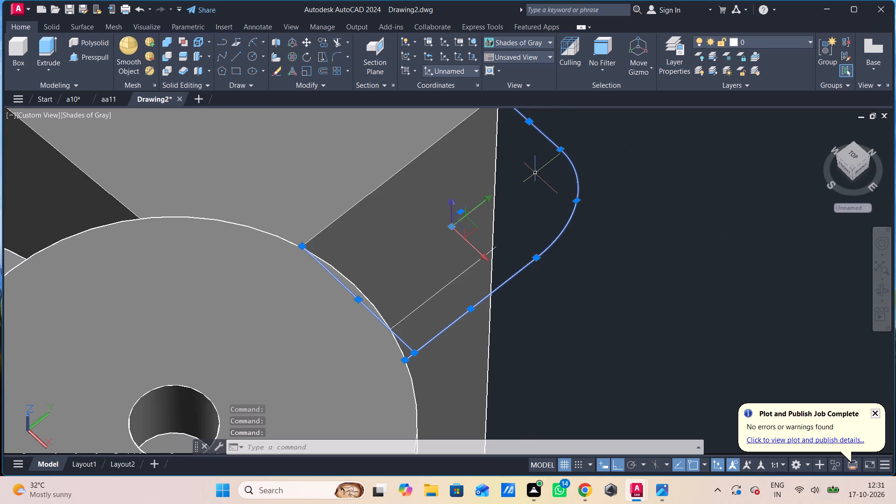
{"action": "type", "text": "m"}
{"action": "key", "text": "space"}
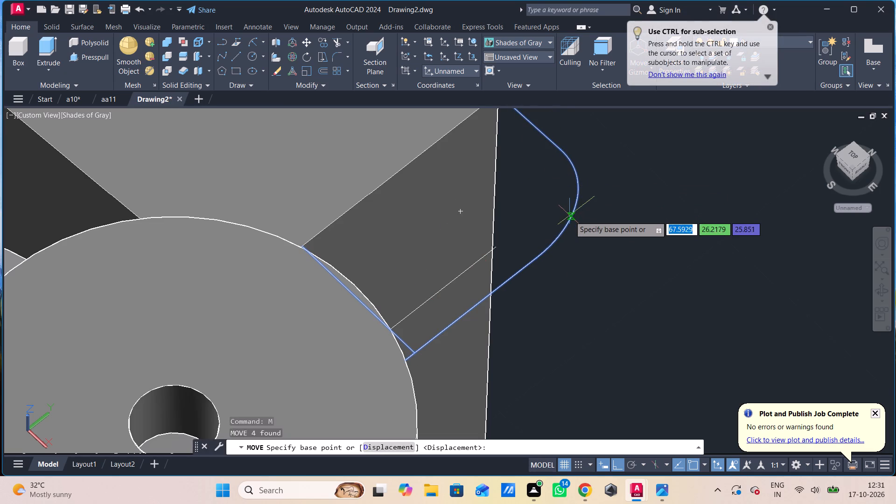
{"action": "left_click", "coordinate": [571, 228]}
{"action": "scroll", "coordinate": [694, 219], "scroll_direction": "down", "scroll_amount": 1}
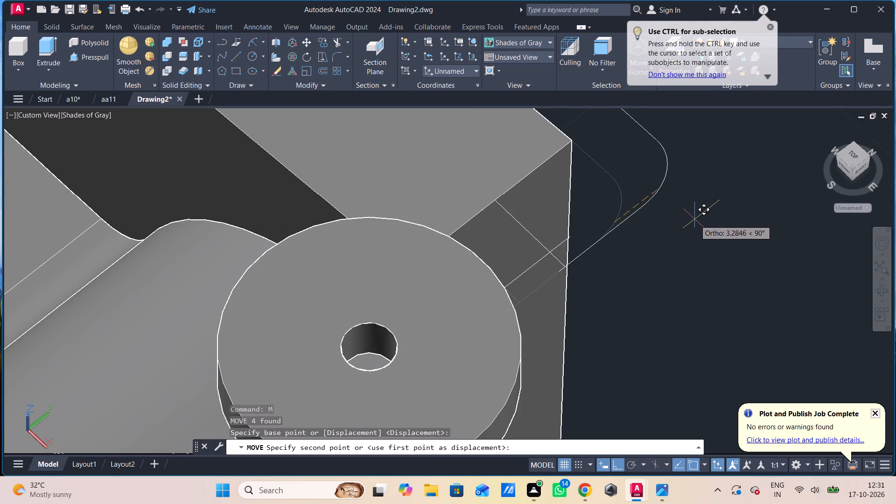
{"action": "middle_click_drag", "start_coordinate": [674, 243], "coordinate": [496, 327]}
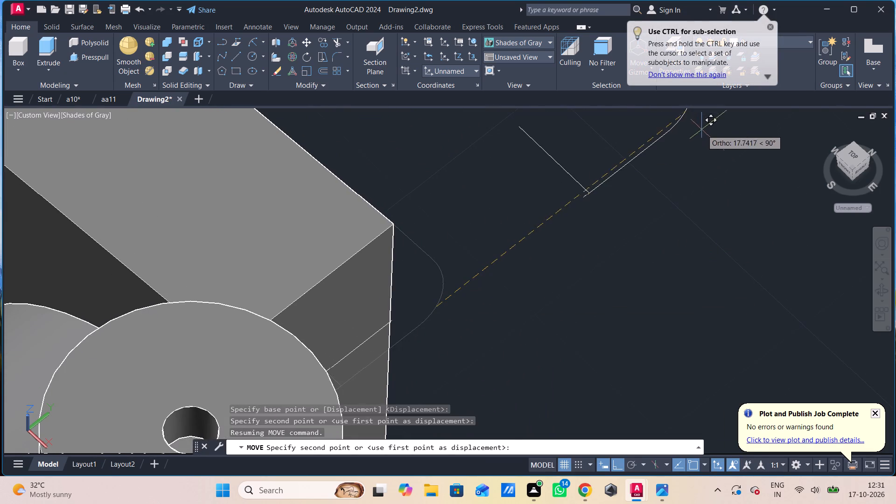
{"action": "scroll", "coordinate": [702, 136], "scroll_direction": "down", "scroll_amount": 1}
{"action": "middle_click_drag", "start_coordinate": [702, 139], "coordinate": [588, 226]}
{"action": "left_click", "coordinate": [655, 147]}
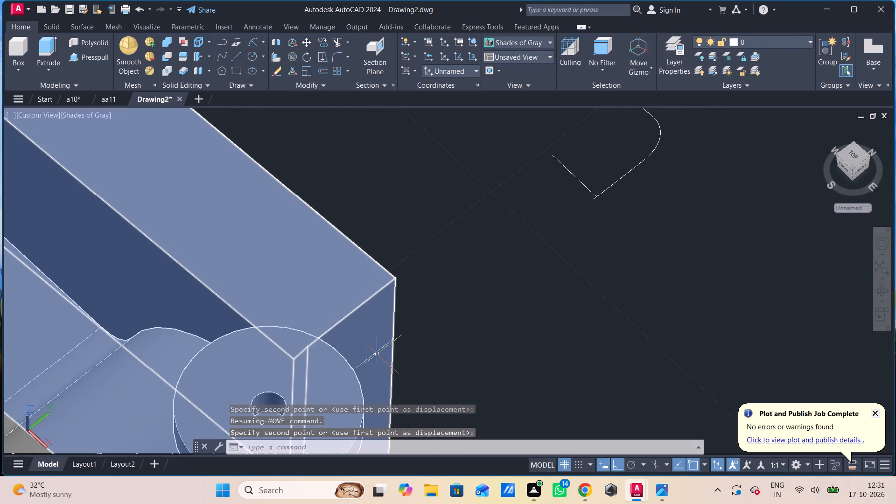
Delete the leftover short line between the boss's rim and the plate's end edge.
{"action": "left_click", "coordinate": [371, 357]}
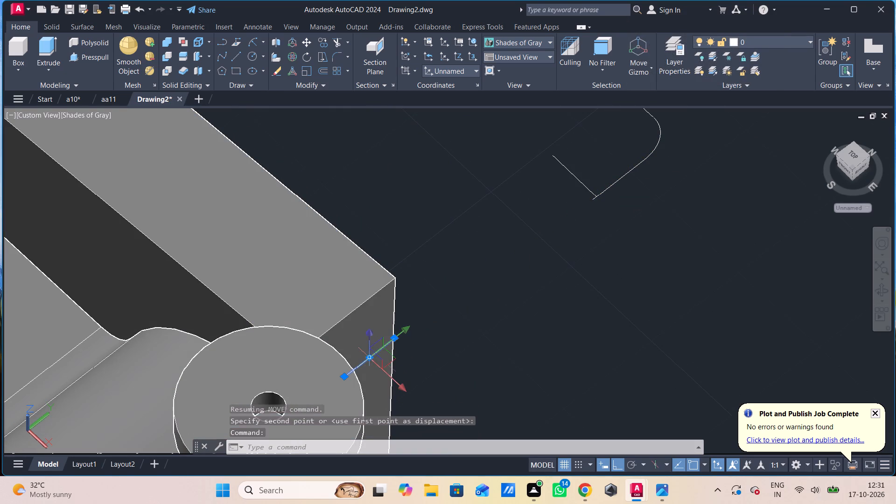
{"action": "key", "text": "Delete"}
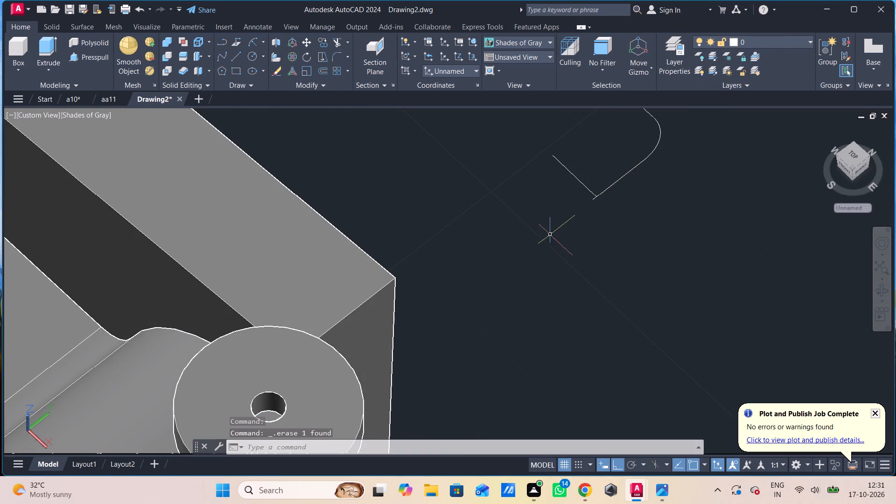
Draw a line 8 long from the midpoint of the moved outline's cross line, along the Y axis away from the rounded corner.
{"action": "middle_click_drag", "start_coordinate": [551, 238], "coordinate": [518, 352]}
{"action": "key", "text": "l"}
{"action": "key", "text": "Return"}
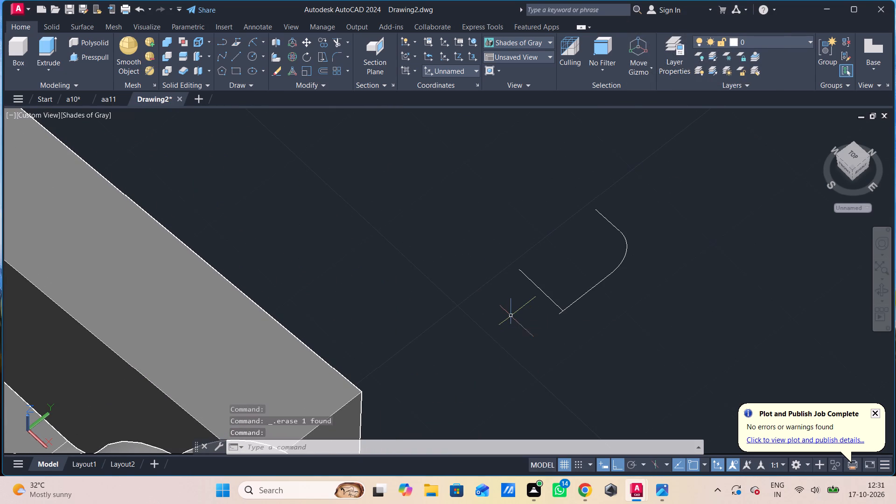
{"action": "left_click", "coordinate": [540, 292]}
{"action": "key", "text": "8"}
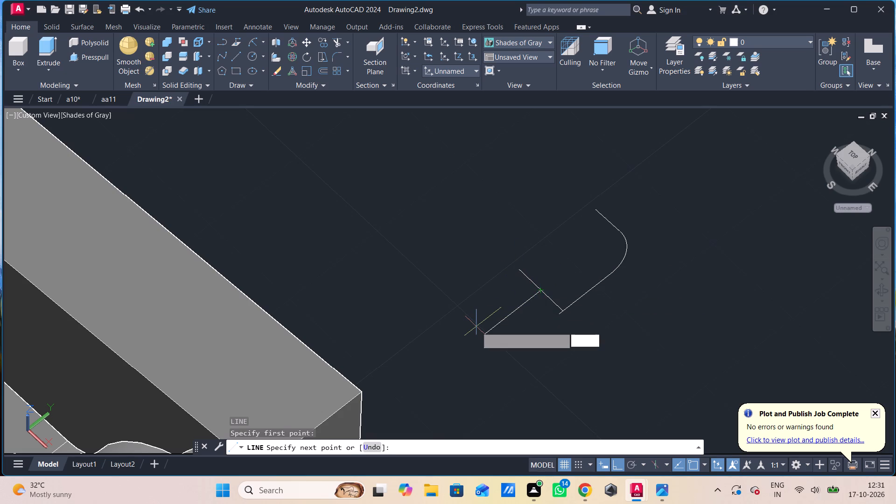
{"action": "key", "text": "Return"}
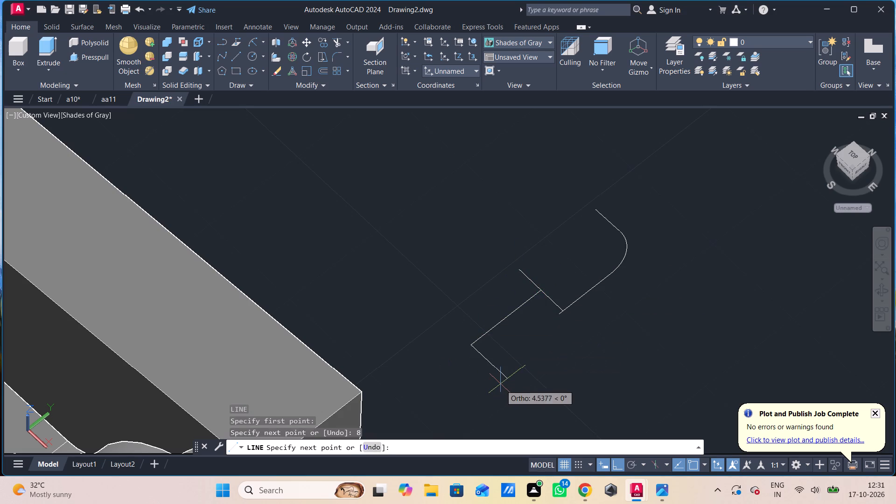
{"action": "key", "text": "Escape"}
Draw a circle of radius 8 centred on the free end of the 8-long line.
{"action": "key", "text": "c"}
{"action": "key", "text": "space"}
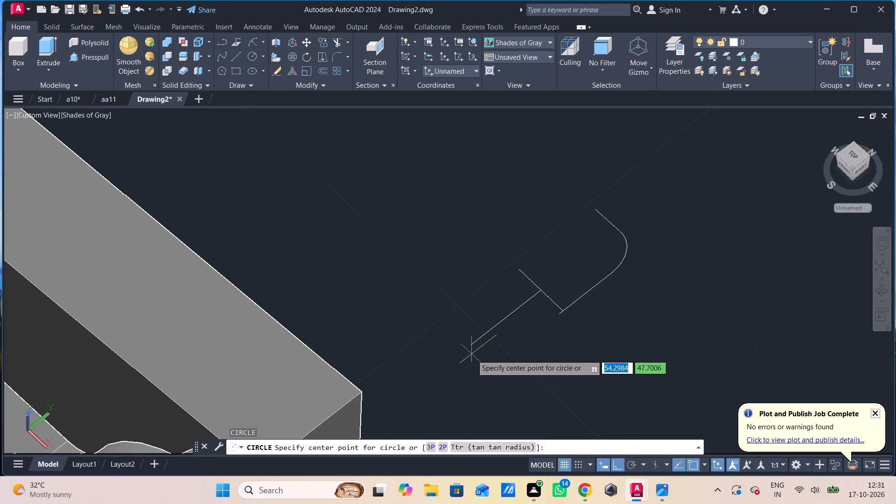
{"action": "left_click", "coordinate": [469, 349]}
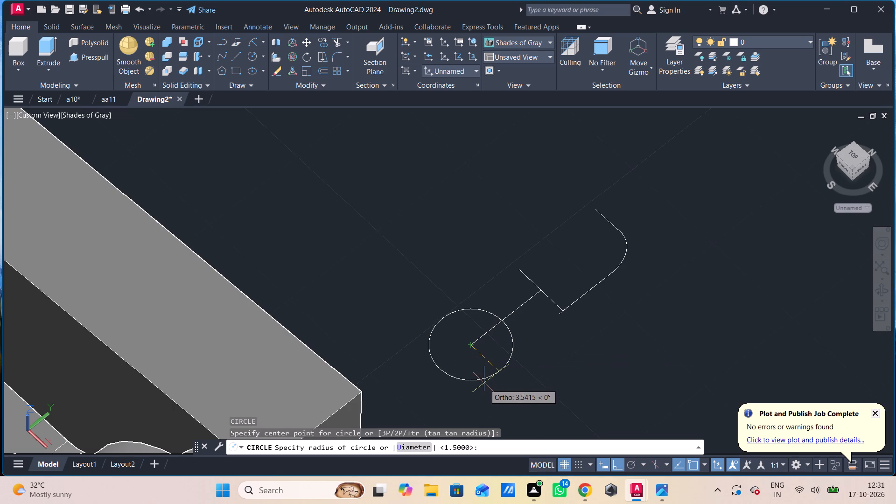
{"action": "key", "text": "8"}
{"action": "key", "text": "Return"}
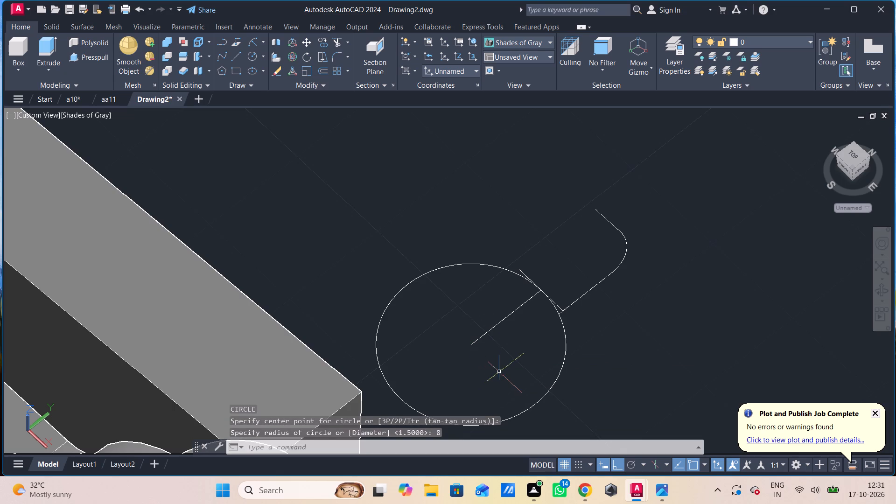
{"action": "key", "text": "Escape"}
Draw a line closing the outline's open side, from the cross line's free end to the free end of the short end line.
{"action": "key", "text": "l"}
{"action": "key", "text": "Return"}
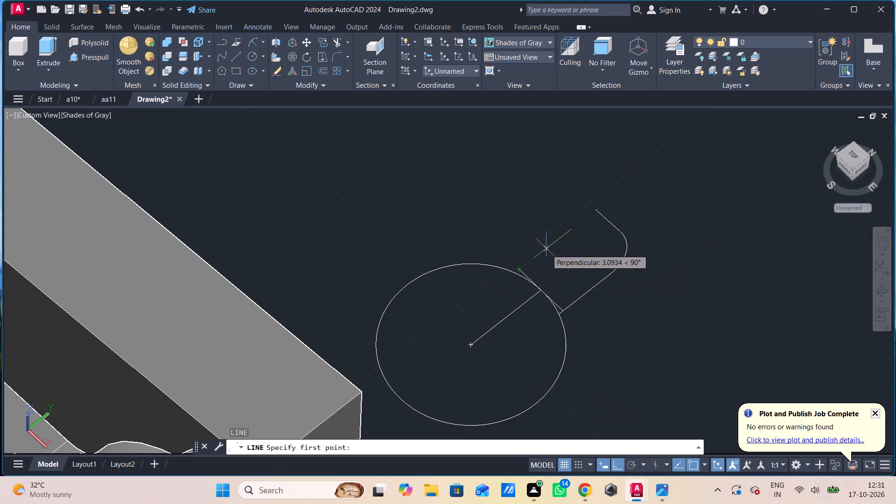
{"action": "left_click", "coordinate": [521, 268]}
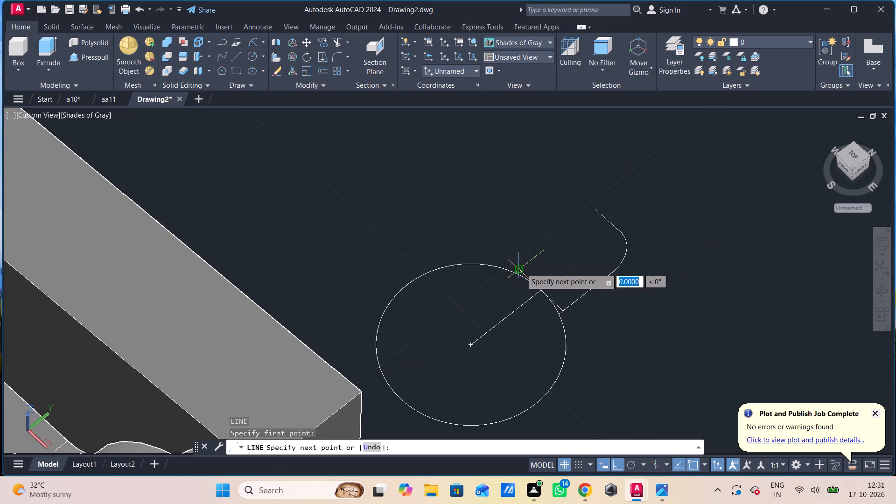
{"action": "left_click", "coordinate": [598, 213]}
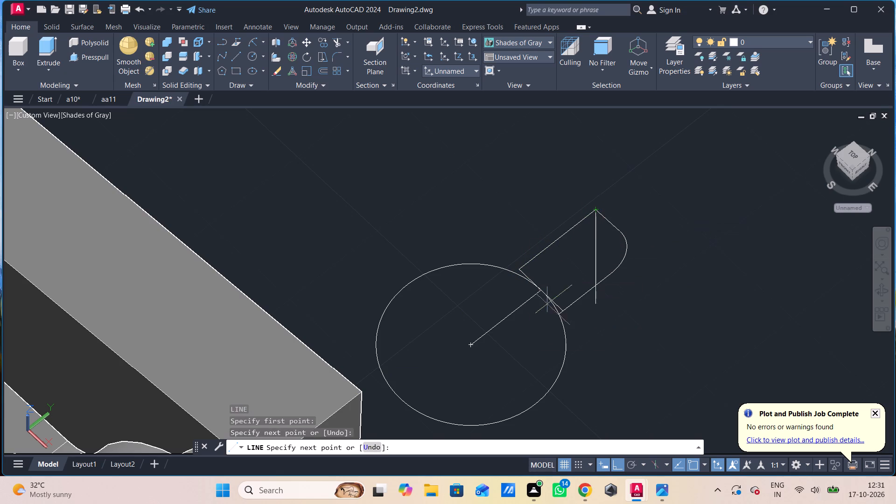
{"action": "key", "text": "Escape"}
Trim away the outer part of the radius 8 circle, the 8-long construction line and the cross line's segments beyond the arc.
{"action": "type", "text": "tr"}
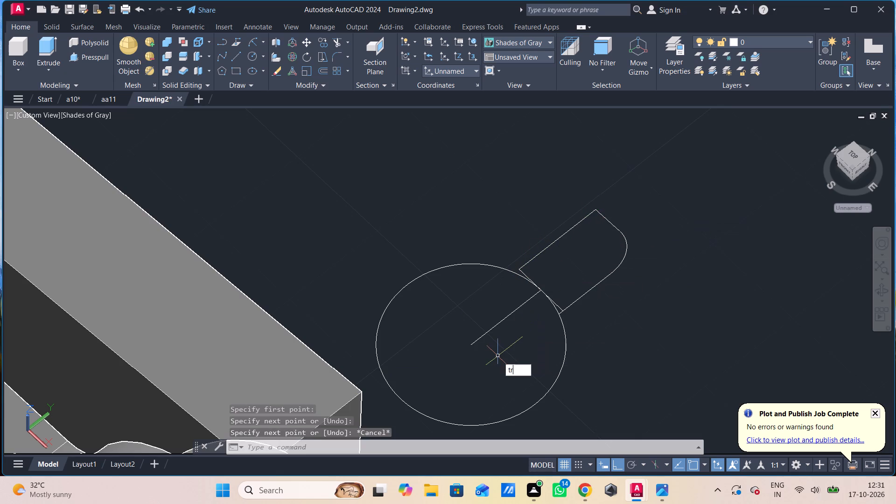
{"action": "key", "text": "space"}
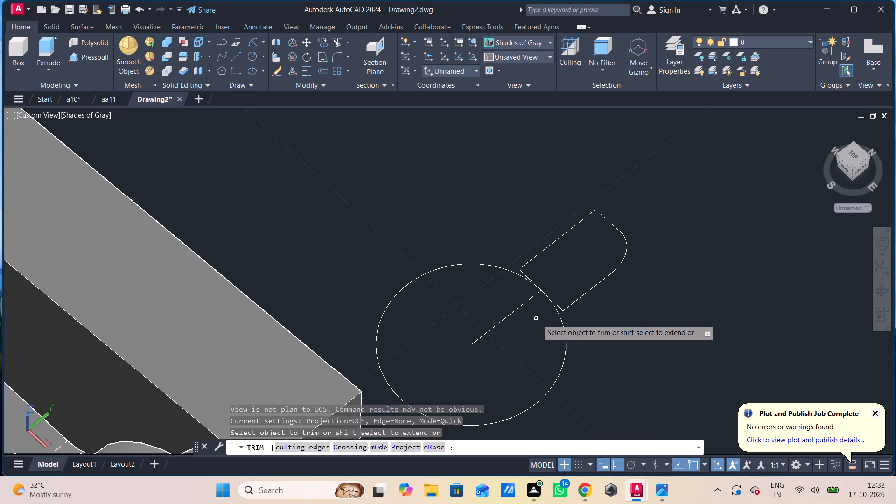
{"action": "left_click", "coordinate": [565, 339]}
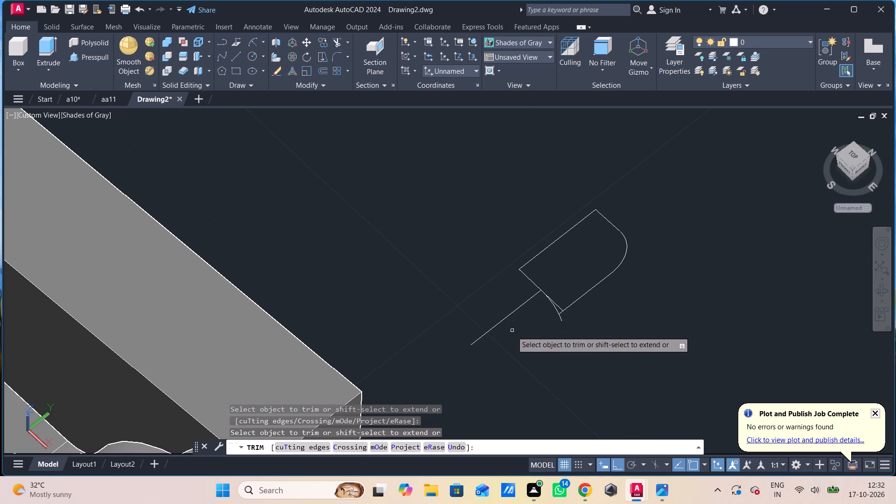
{"action": "left_click", "coordinate": [507, 319]}
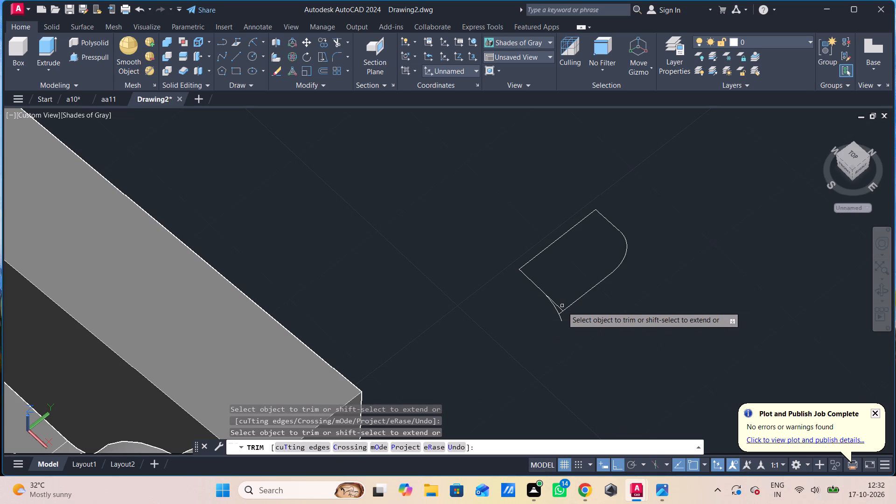
{"action": "left_click", "coordinate": [560, 308]}
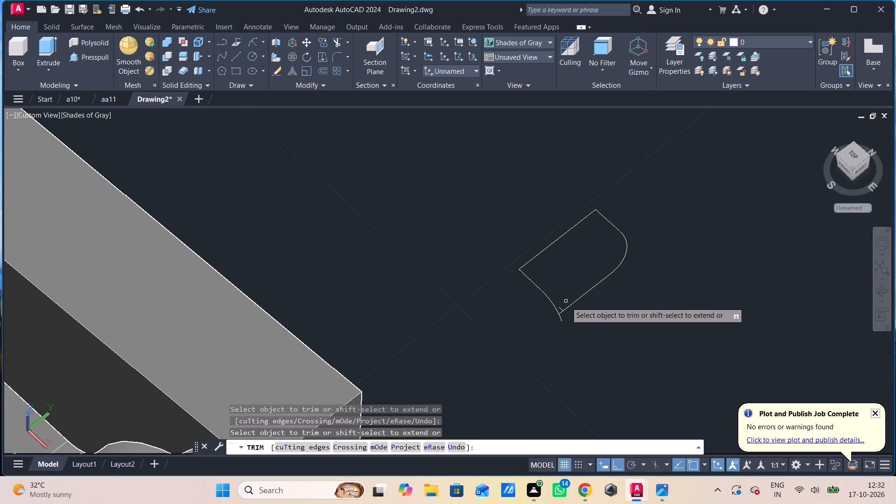
{"action": "left_click", "coordinate": [562, 308]}
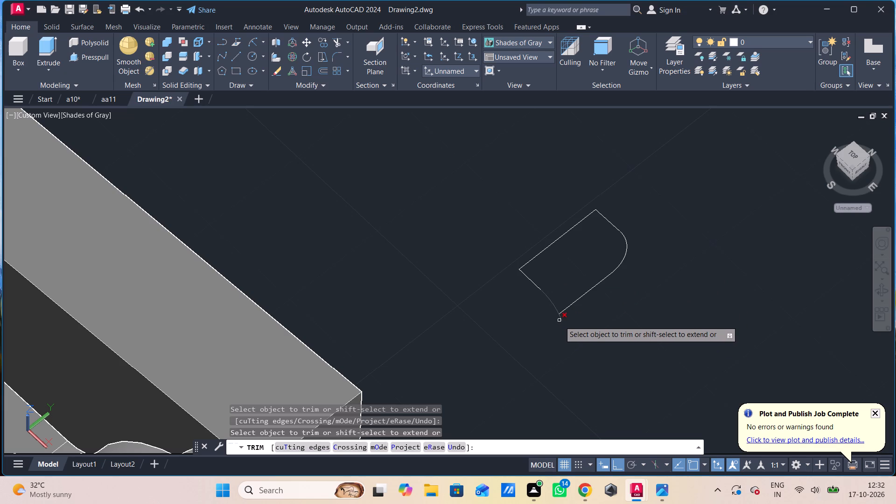
{"action": "scroll", "coordinate": [560, 321], "scroll_direction": "up", "scroll_amount": 2}
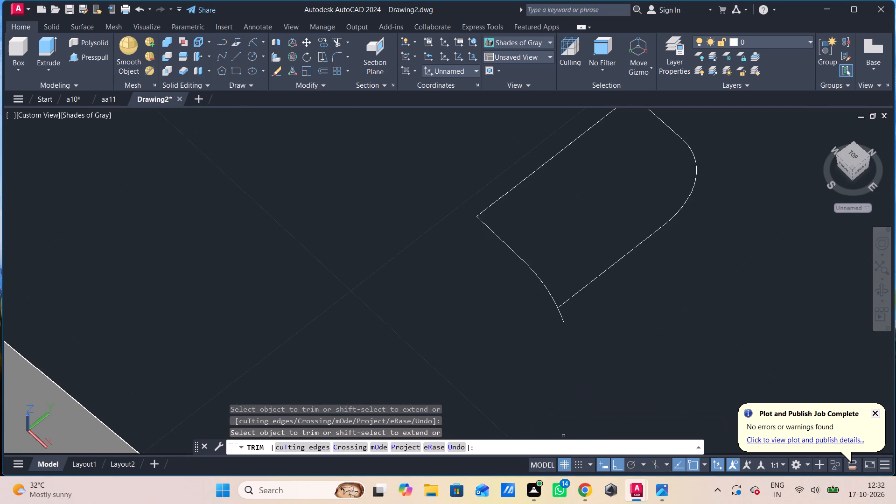
{"action": "key", "text": "Escape"}
Lengthen the open end of the long side line so it crosses the radius 8 arc.
{"action": "scroll", "coordinate": [573, 344], "scroll_direction": "up", "scroll_amount": 5}
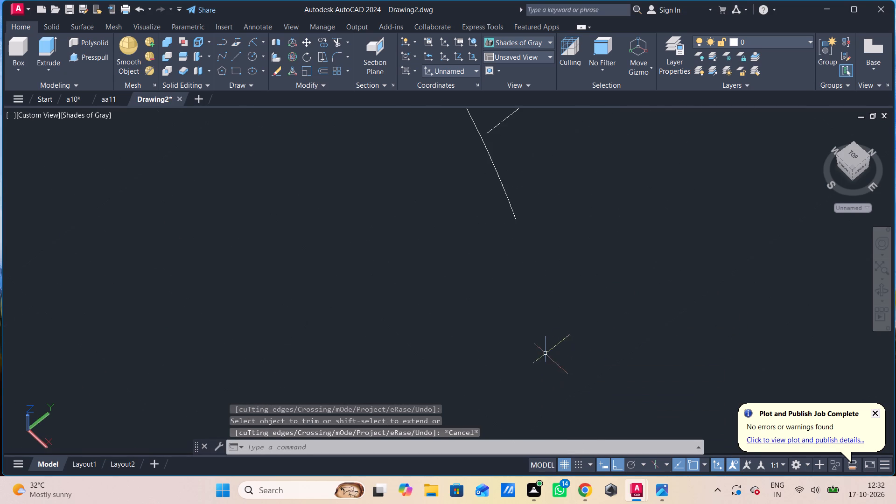
{"action": "middle_click_drag", "start_coordinate": [545, 354], "coordinate": [571, 463]}
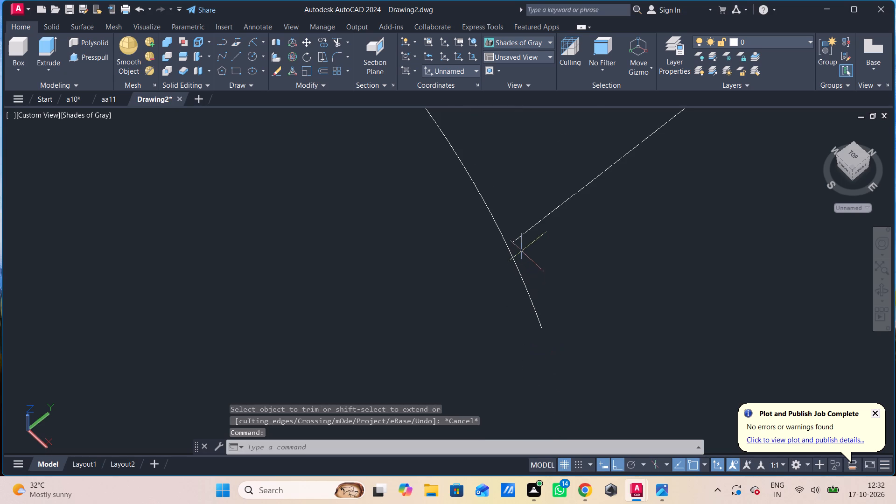
{"action": "left_click", "coordinate": [516, 241]}
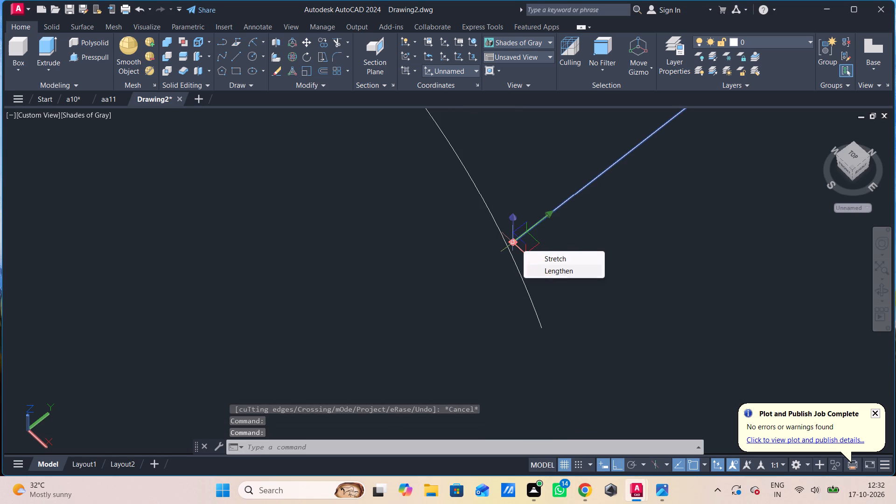
{"action": "left_click", "coordinate": [543, 271]}
{"action": "left_click", "coordinate": [476, 277]}
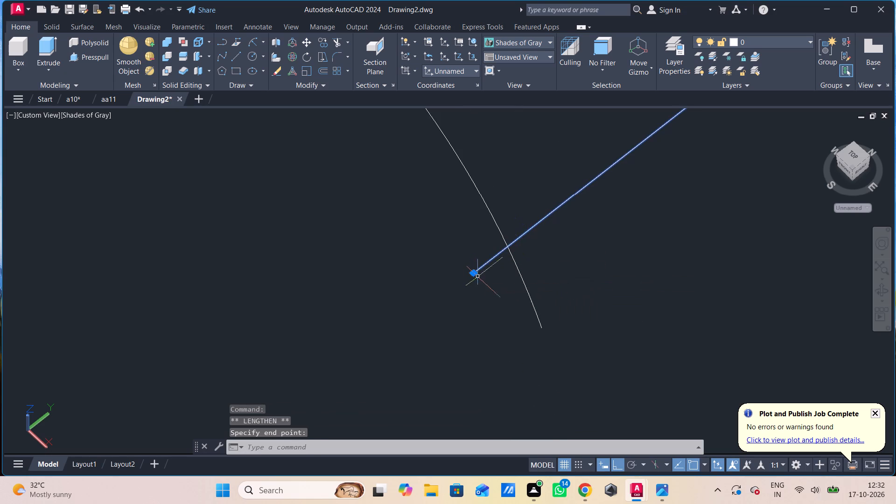
{"action": "key", "text": "Escape"}
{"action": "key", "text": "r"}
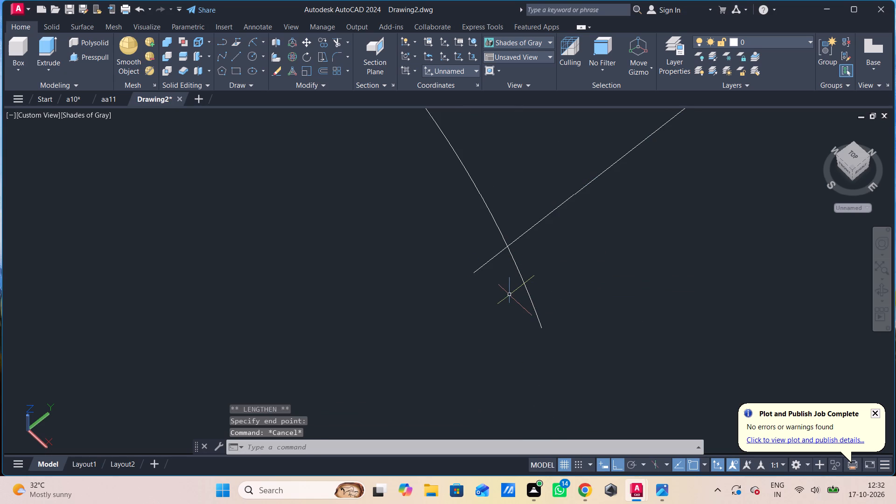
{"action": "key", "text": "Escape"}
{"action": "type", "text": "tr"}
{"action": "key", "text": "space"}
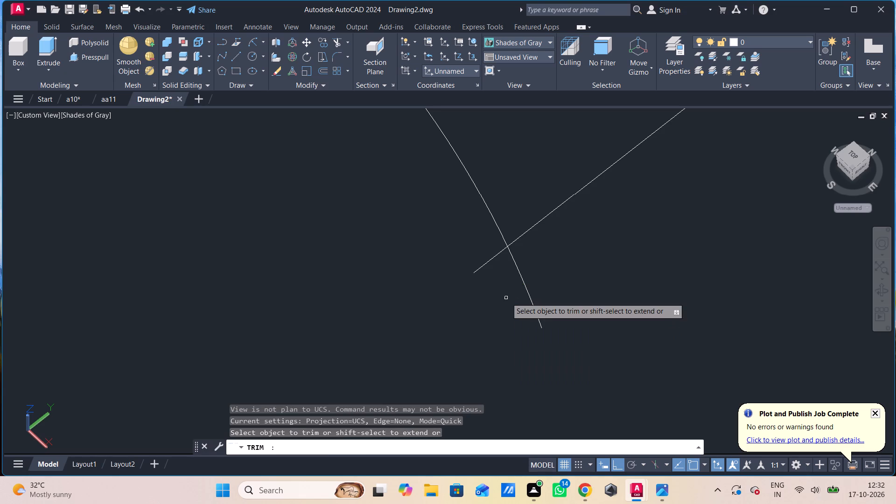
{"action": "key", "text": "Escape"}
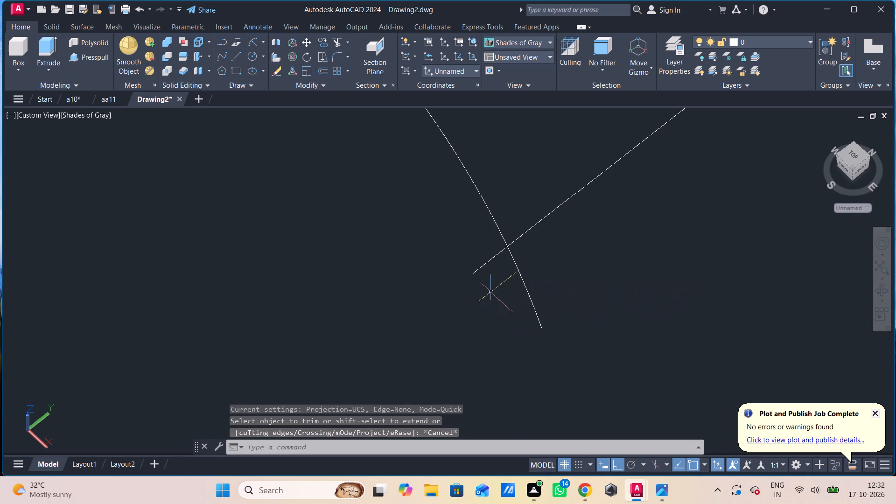
Stretch the lengthened line's end back to its intersection with the radius 8 arc.
{"action": "left_click", "coordinate": [477, 273]}
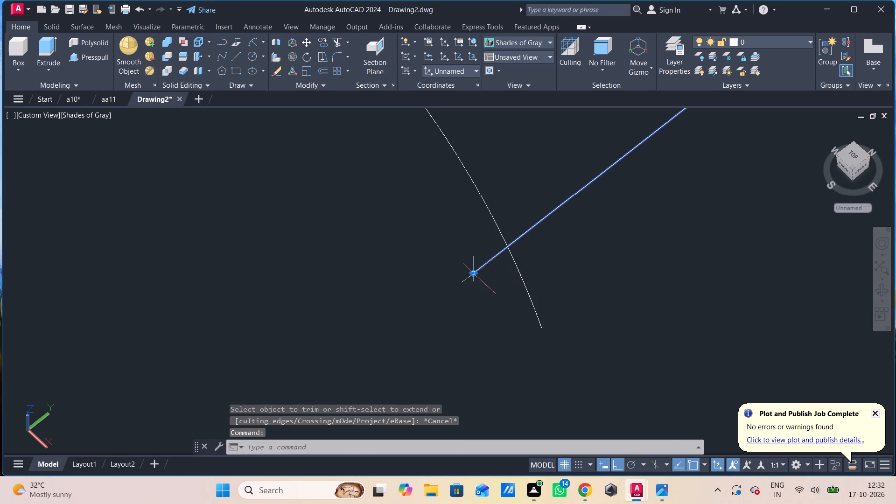
{"action": "left_click", "coordinate": [476, 273]}
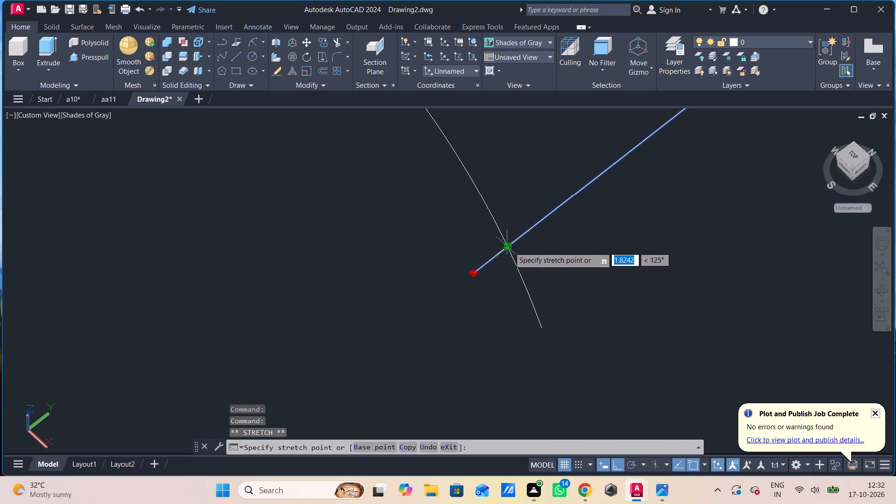
{"action": "left_click", "coordinate": [509, 247]}
{"action": "key", "text": "Escape"}
Trim the piece of the radius 8 arc that overhangs the long side line.
{"action": "type", "text": "tr"}
{"action": "key", "text": "space"}
{"action": "left_click", "coordinate": [530, 299]}
{"action": "scroll", "coordinate": [533, 284], "scroll_direction": "down", "scroll_amount": 2}
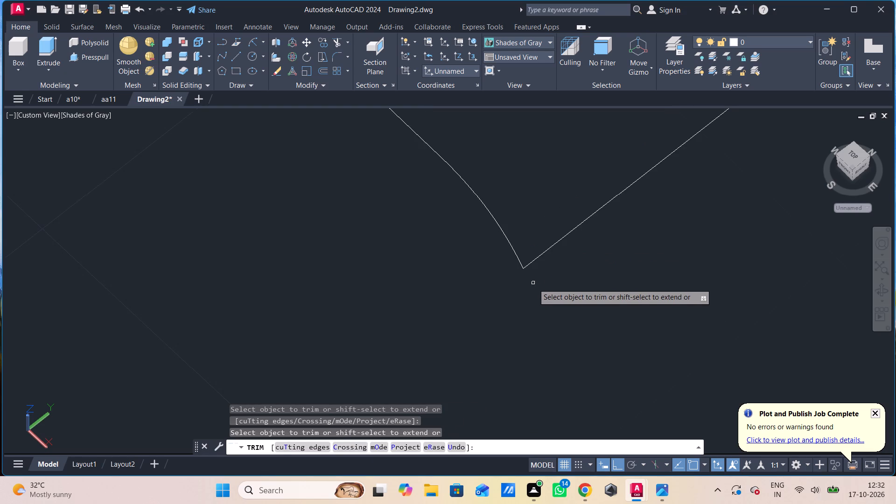
{"action": "scroll", "coordinate": [533, 284], "scroll_direction": "down", "scroll_amount": 3}
{"action": "key", "text": "Escape"}
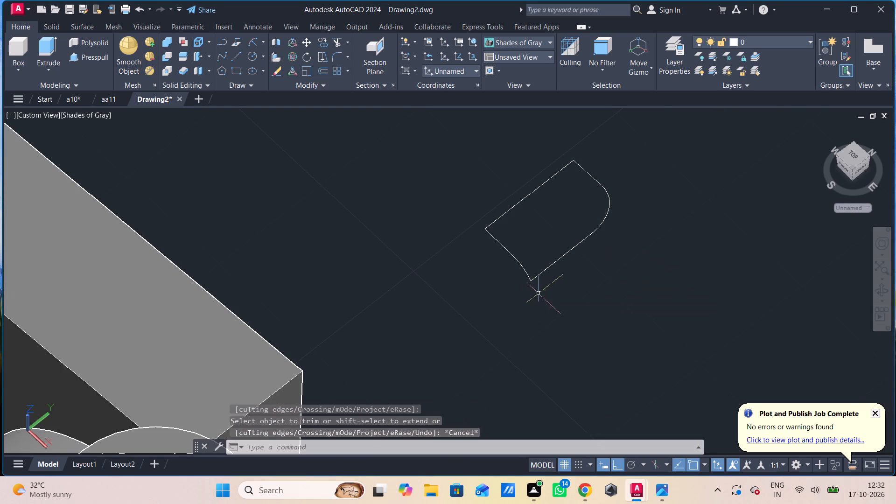
Join all the lines and arcs of the closed outline into a single profile.
{"action": "left_click", "coordinate": [550, 267]}
{"action": "left_click", "coordinate": [607, 218]}
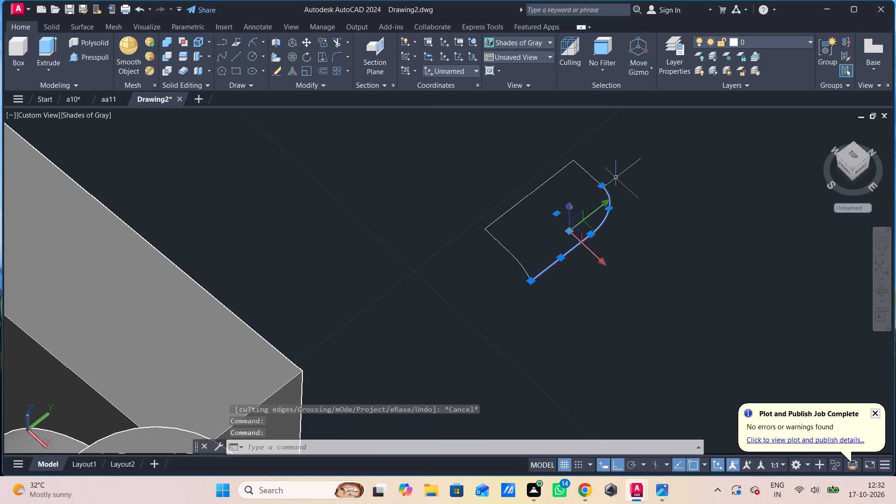
{"action": "left_click_drag", "start_coordinate": [592, 164], "coordinate": [588, 177]}
{"action": "left_click", "coordinate": [497, 259]}
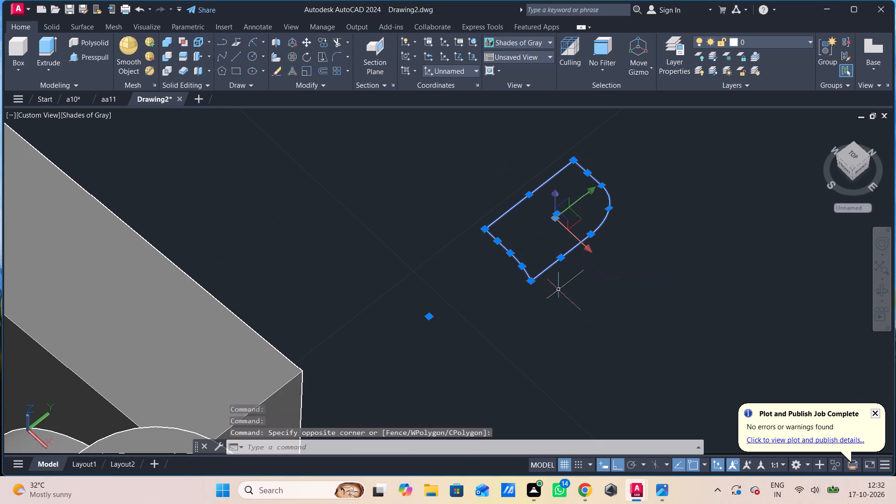
{"action": "key", "text": "j"}
{"action": "key", "text": "Return"}
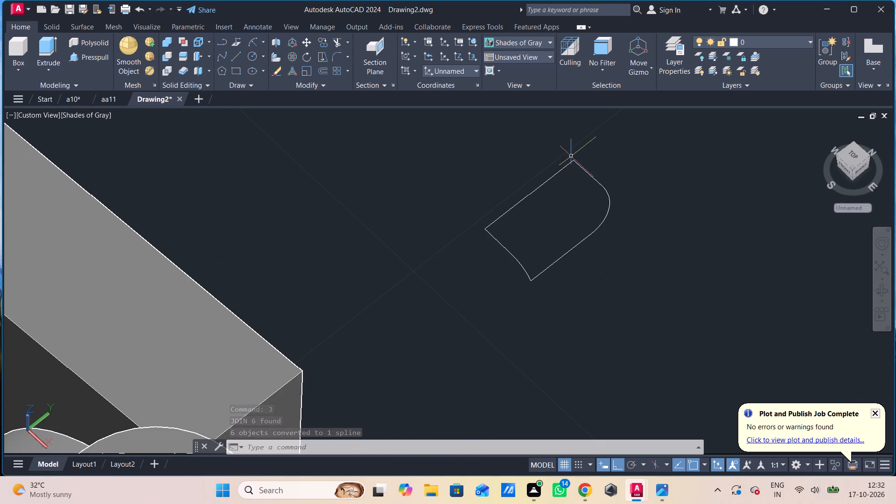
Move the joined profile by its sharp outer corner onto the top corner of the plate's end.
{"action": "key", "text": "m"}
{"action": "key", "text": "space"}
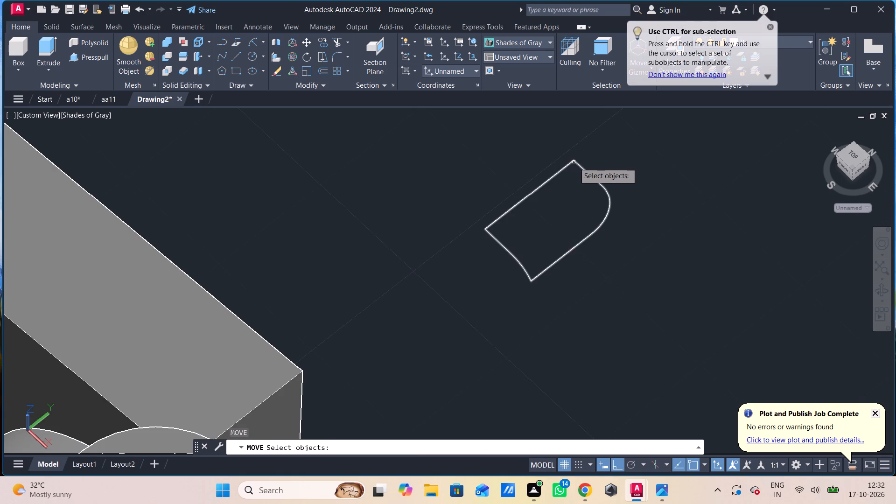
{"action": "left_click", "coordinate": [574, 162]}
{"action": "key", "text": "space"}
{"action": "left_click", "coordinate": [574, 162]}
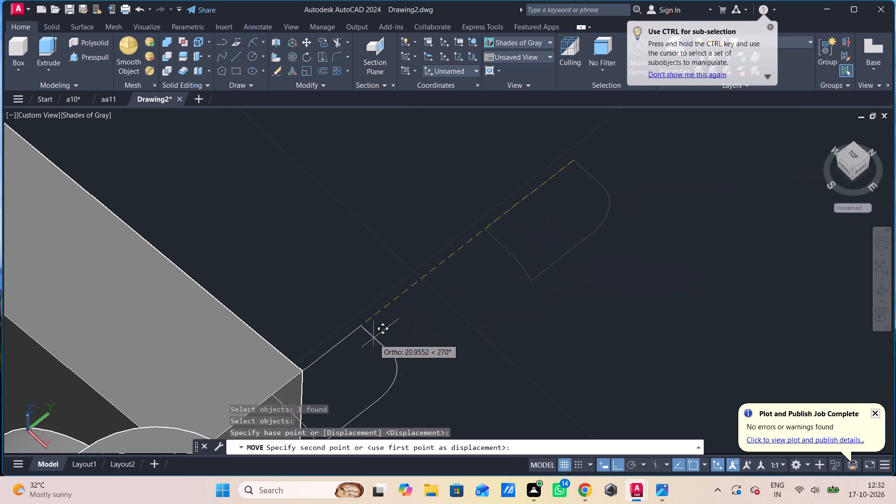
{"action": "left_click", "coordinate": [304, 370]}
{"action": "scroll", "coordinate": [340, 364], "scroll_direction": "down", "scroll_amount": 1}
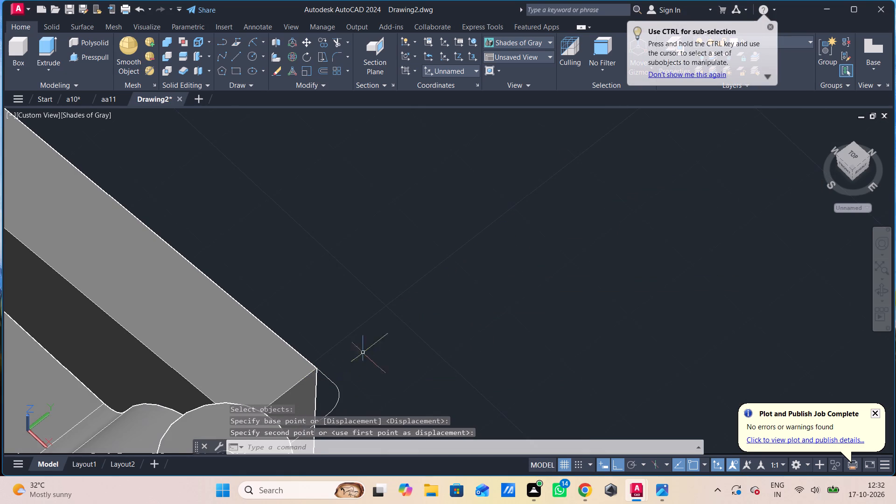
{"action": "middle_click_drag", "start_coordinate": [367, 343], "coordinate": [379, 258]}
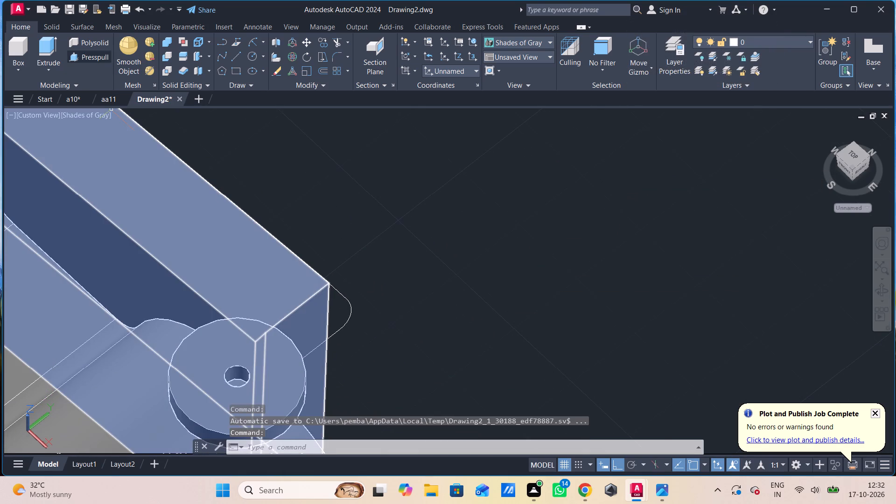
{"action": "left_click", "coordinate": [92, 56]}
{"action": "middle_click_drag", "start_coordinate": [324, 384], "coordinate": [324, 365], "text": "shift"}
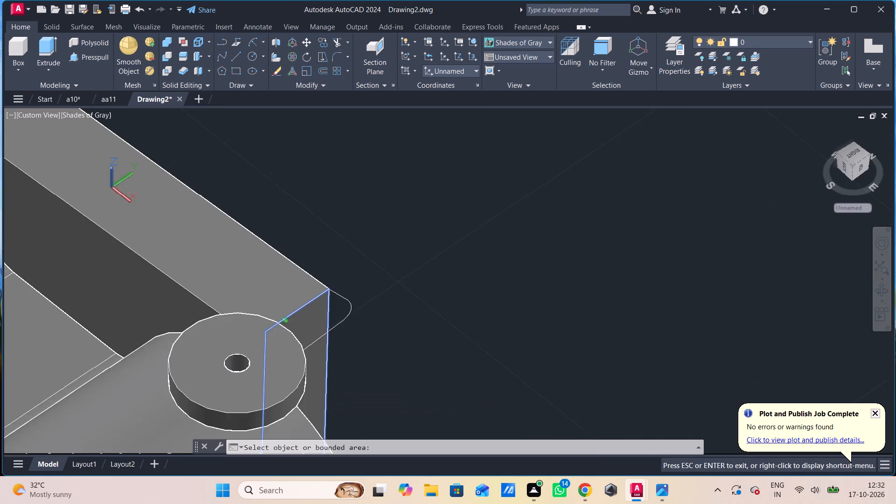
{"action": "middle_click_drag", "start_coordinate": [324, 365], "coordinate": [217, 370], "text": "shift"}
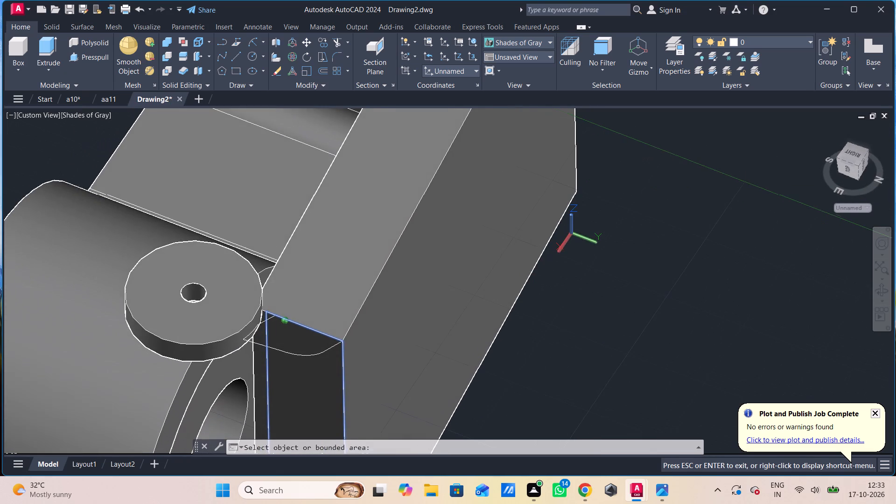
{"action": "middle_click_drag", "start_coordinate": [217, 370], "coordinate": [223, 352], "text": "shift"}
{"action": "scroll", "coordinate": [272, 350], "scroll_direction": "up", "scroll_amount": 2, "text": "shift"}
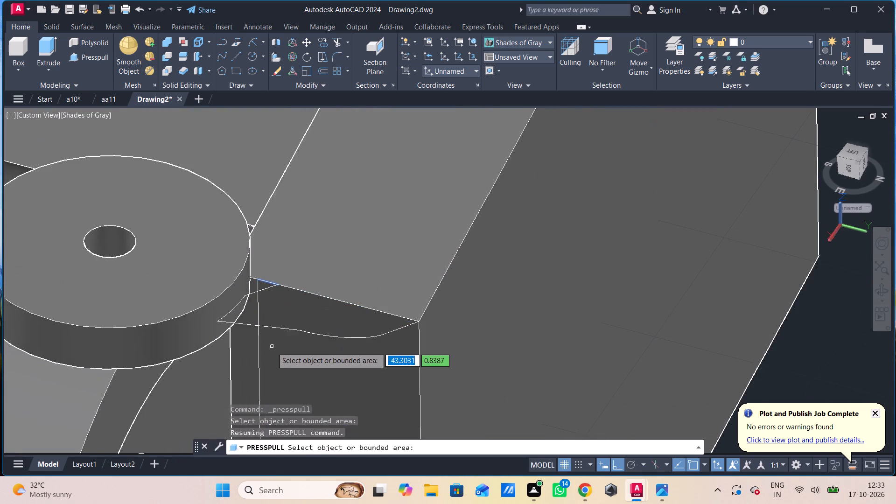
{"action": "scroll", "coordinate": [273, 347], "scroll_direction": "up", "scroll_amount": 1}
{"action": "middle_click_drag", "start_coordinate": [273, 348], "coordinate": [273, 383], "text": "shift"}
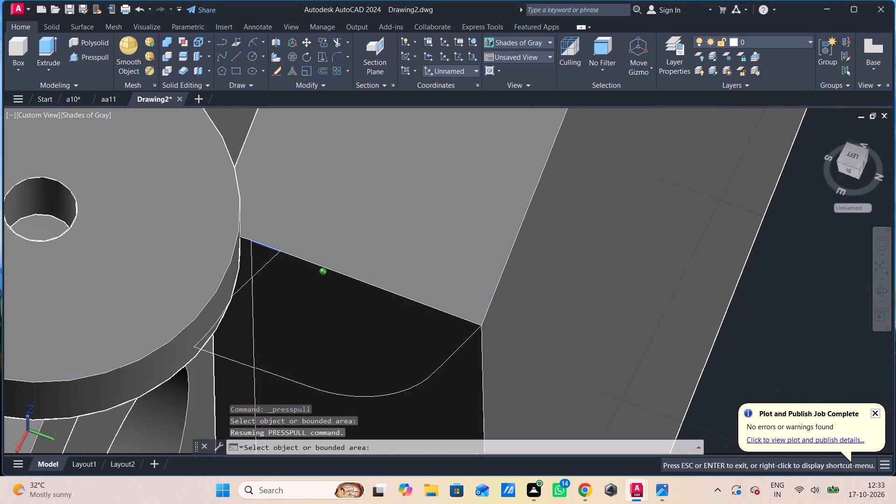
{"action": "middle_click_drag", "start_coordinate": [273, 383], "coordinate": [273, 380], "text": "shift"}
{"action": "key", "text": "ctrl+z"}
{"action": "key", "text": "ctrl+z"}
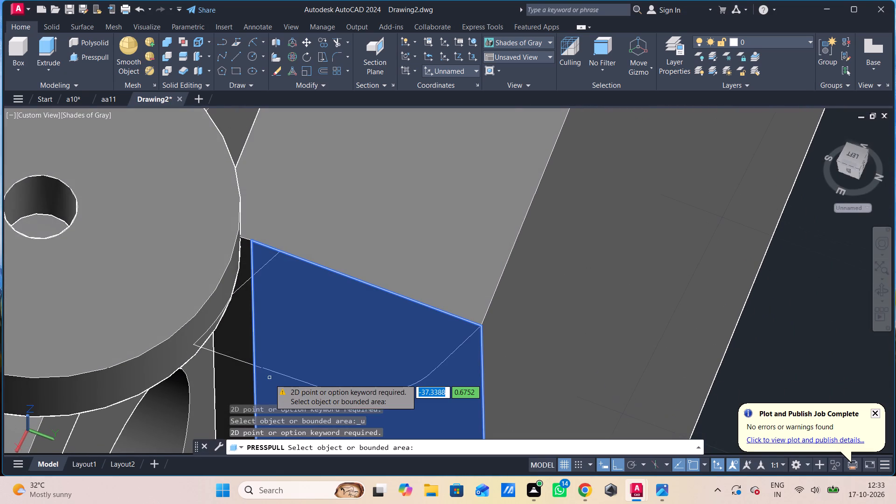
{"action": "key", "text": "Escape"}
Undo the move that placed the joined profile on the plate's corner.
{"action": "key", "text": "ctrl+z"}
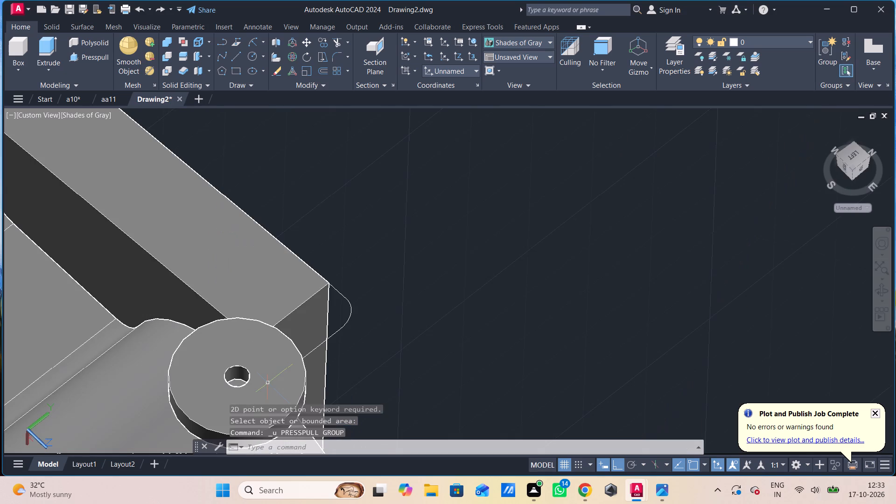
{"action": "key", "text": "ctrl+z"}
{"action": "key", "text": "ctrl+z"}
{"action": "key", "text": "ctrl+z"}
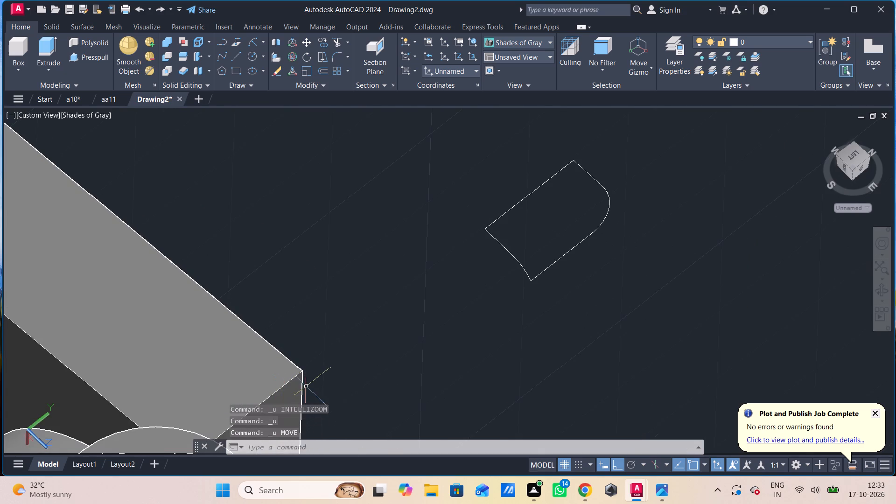
Examine the connecting-piece profile's position relative to the plate's end and the round boss from several angles.
{"action": "middle_click_drag", "start_coordinate": [405, 349], "coordinate": [411, 303], "text": "shift"}
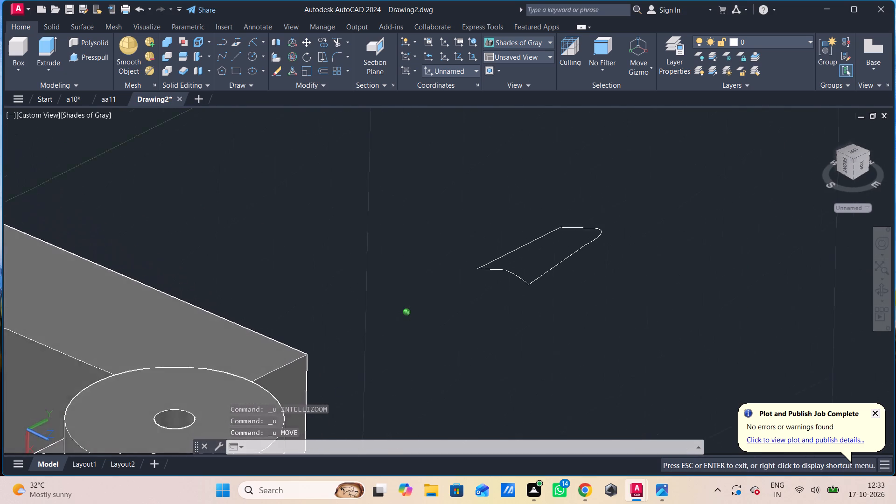
{"action": "middle_click_drag", "start_coordinate": [411, 303], "coordinate": [475, 308], "text": "shift"}
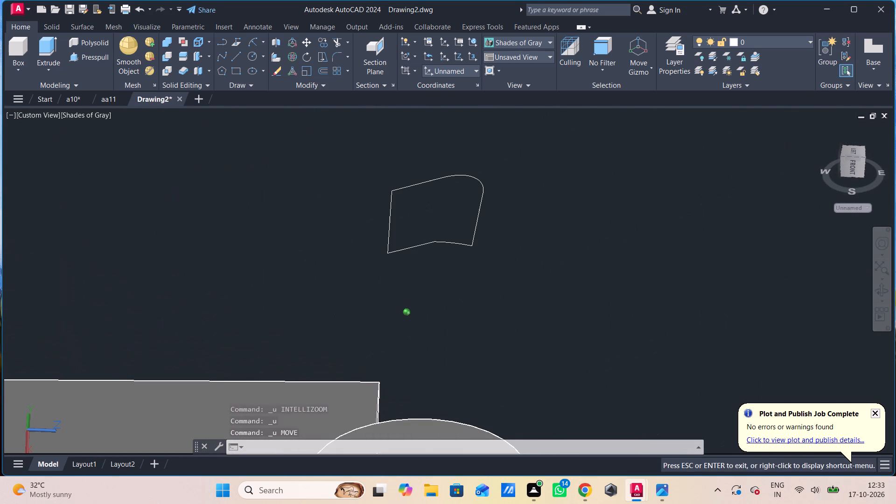
{"action": "middle_click_drag", "start_coordinate": [475, 308], "coordinate": [334, 354], "text": "shift"}
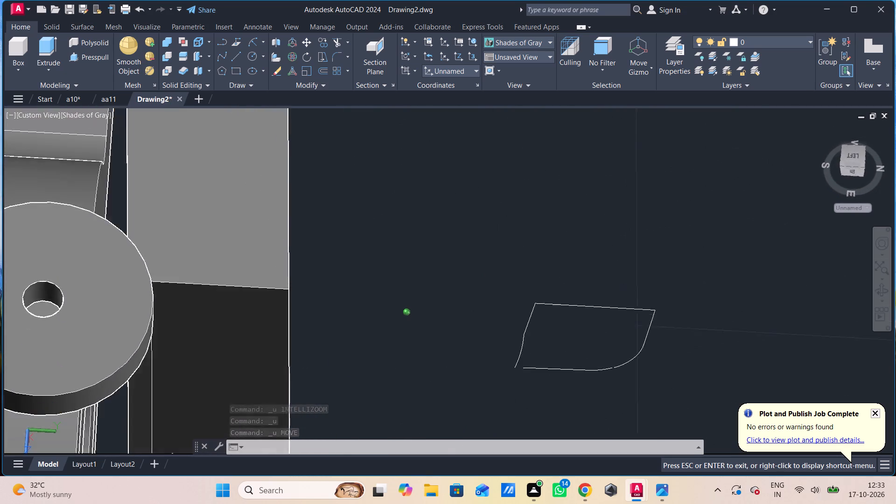
{"action": "middle_click_drag", "start_coordinate": [334, 354], "coordinate": [287, 320], "text": "shift"}
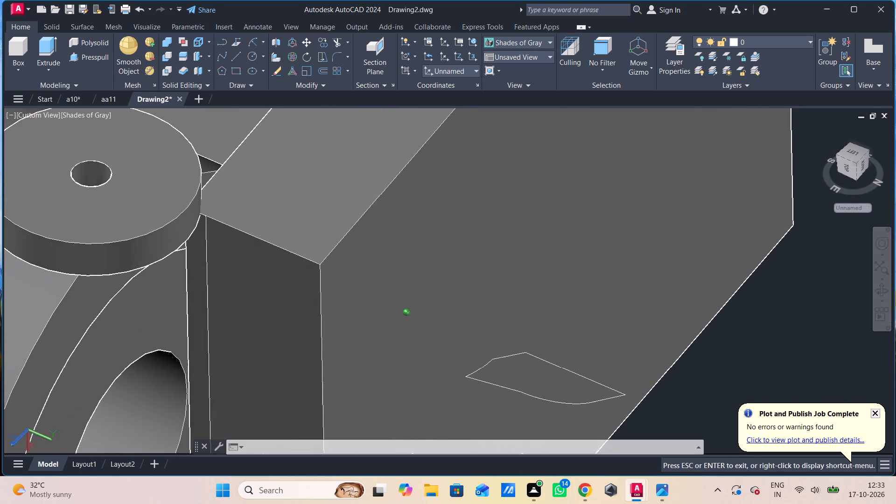
{"action": "middle_click_drag", "start_coordinate": [287, 320], "coordinate": [287, 319], "text": "shift"}
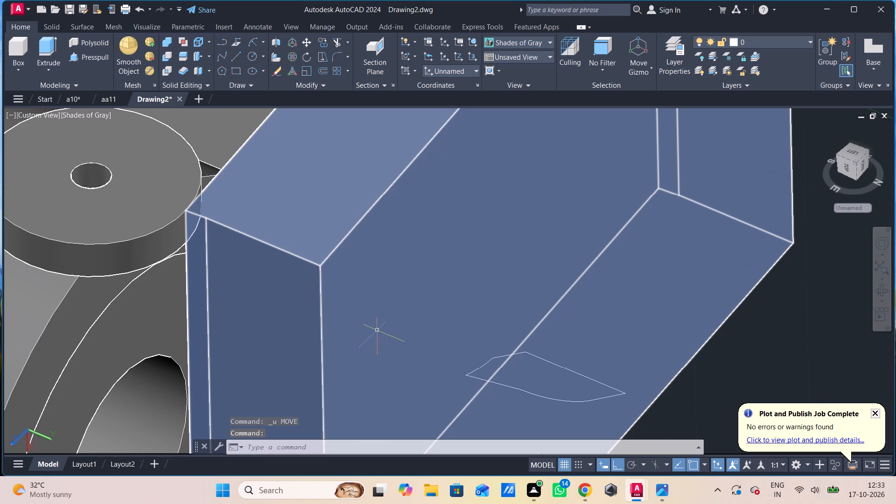
{"action": "middle_click_drag", "start_coordinate": [379, 332], "coordinate": [378, 299], "text": "shift"}
{"action": "middle_click", "coordinate": [378, 299], "text": "shift"}
{"action": "middle_click_drag", "start_coordinate": [378, 304], "coordinate": [370, 327], "text": "shift"}
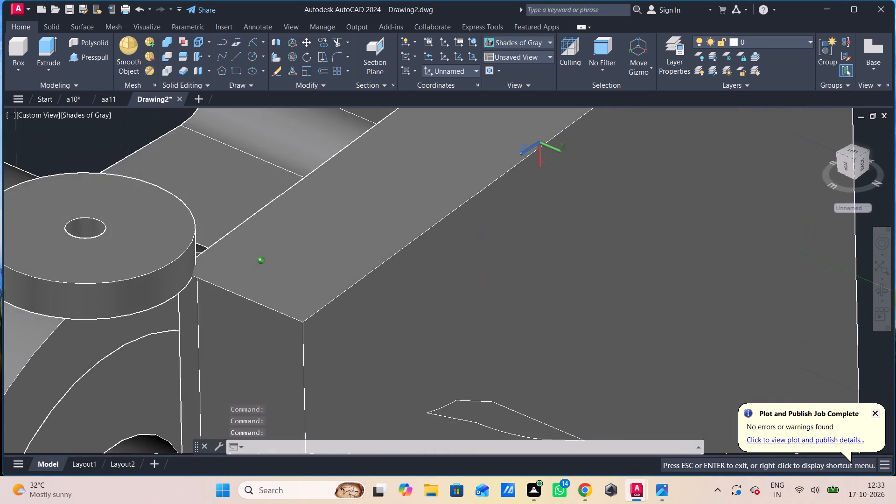
{"action": "middle_click_drag", "start_coordinate": [370, 327], "coordinate": [431, 316], "text": "shift"}
{"action": "middle_click_drag", "start_coordinate": [536, 297], "coordinate": [536, 309], "text": "shift"}
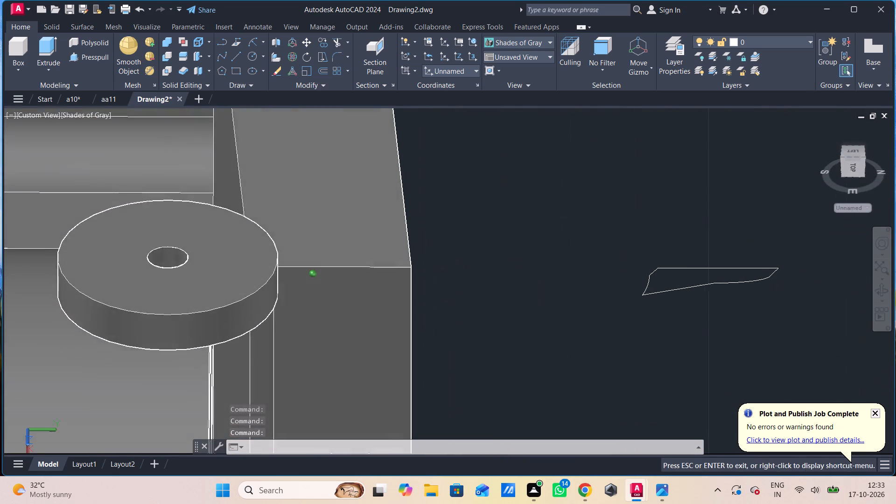
{"action": "middle_click_drag", "start_coordinate": [536, 309], "coordinate": [534, 320], "text": "shift"}
Draw a line about 5.2 long along Z, from near the profile's outer corner to just past its opposite long side.
{"action": "key", "text": "l"}
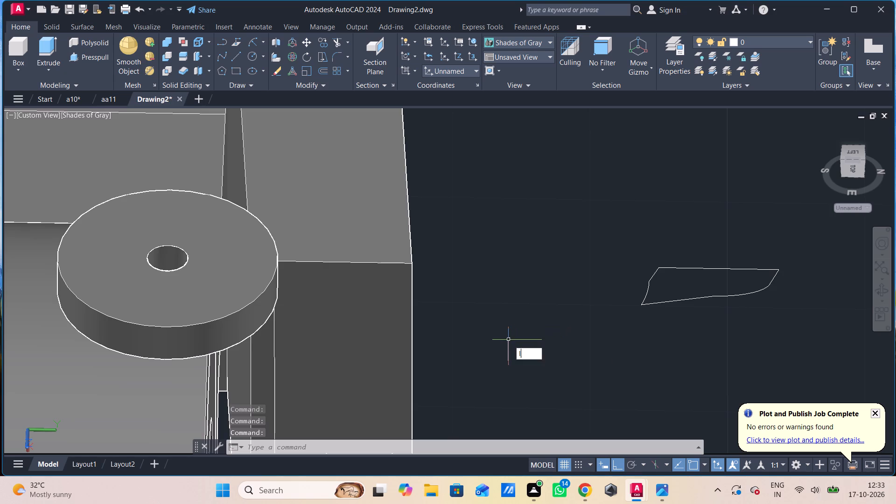
{"action": "key", "text": "Return"}
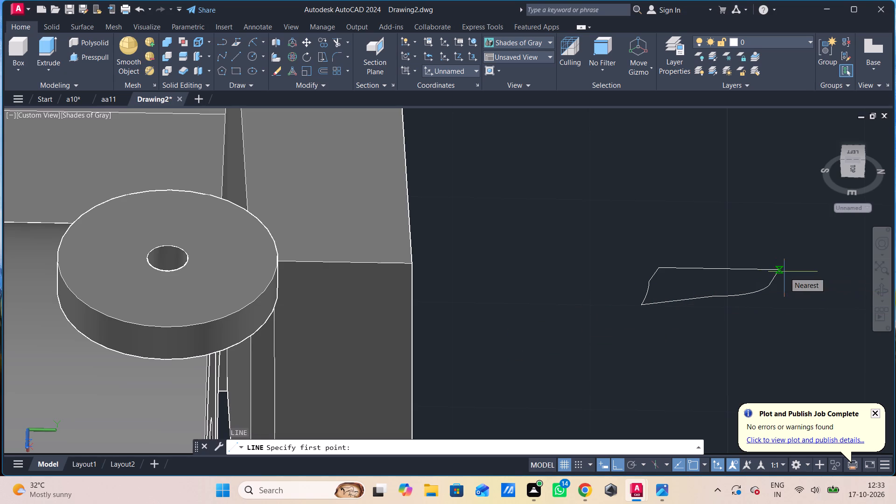
{"action": "middle_click_drag", "start_coordinate": [679, 367], "coordinate": [607, 352], "text": "shift"}
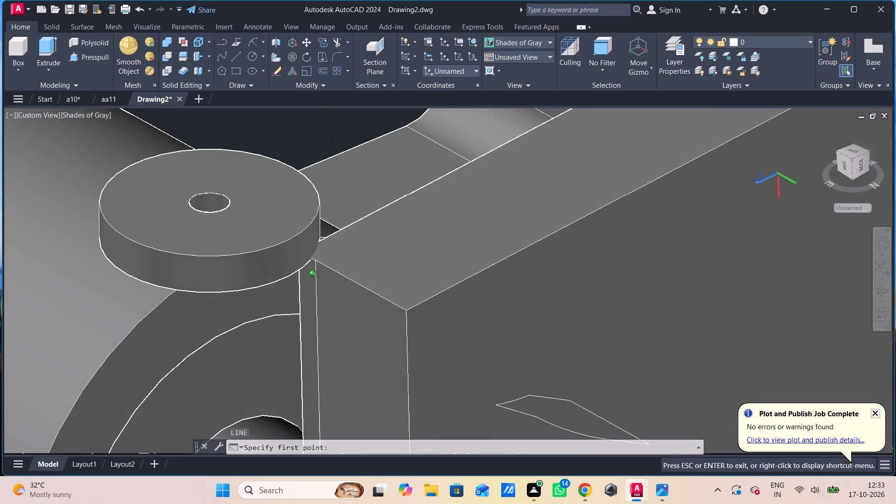
{"action": "middle_click_drag", "start_coordinate": [607, 352], "coordinate": [595, 343], "text": "shift"}
{"action": "middle_click_drag", "start_coordinate": [593, 339], "coordinate": [651, 374], "text": "shift"}
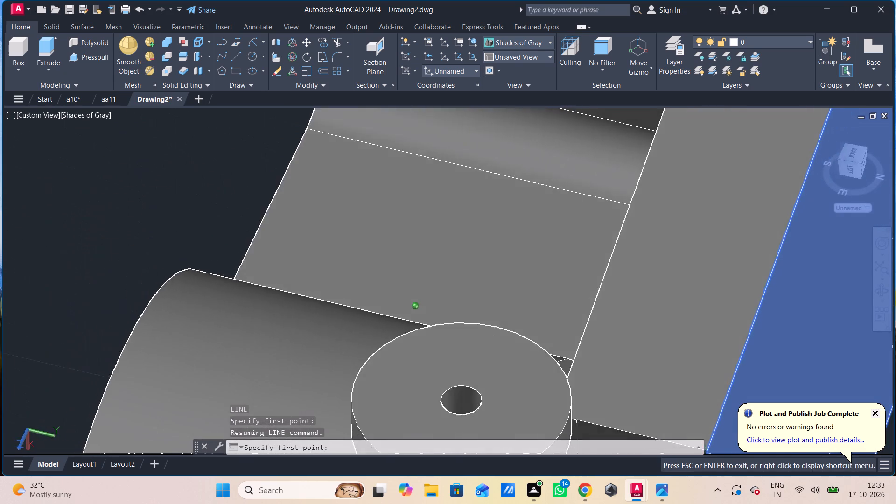
{"action": "middle_click_drag", "start_coordinate": [651, 374], "coordinate": [686, 440], "text": "shift"}
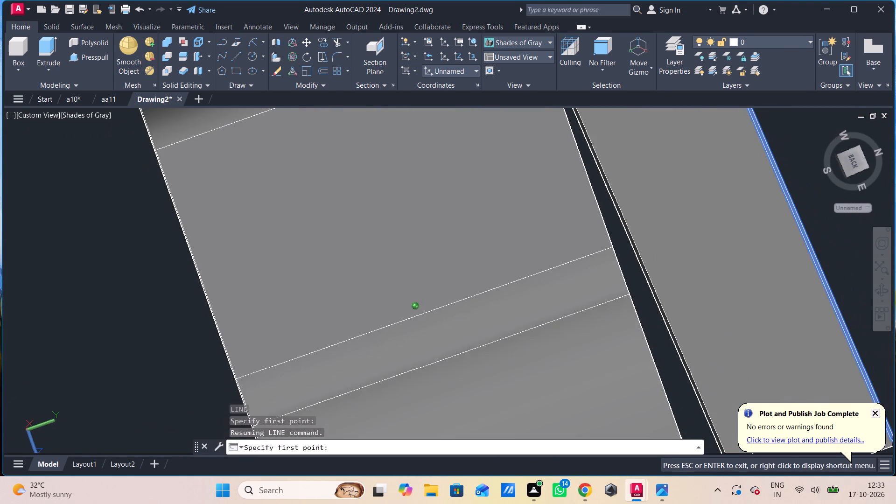
{"action": "middle_click_drag", "start_coordinate": [686, 440], "coordinate": [682, 434], "text": "shift"}
{"action": "scroll", "coordinate": [673, 410], "scroll_direction": "down", "scroll_amount": 2}
{"action": "middle_click_drag", "start_coordinate": [671, 405], "coordinate": [651, 329]}
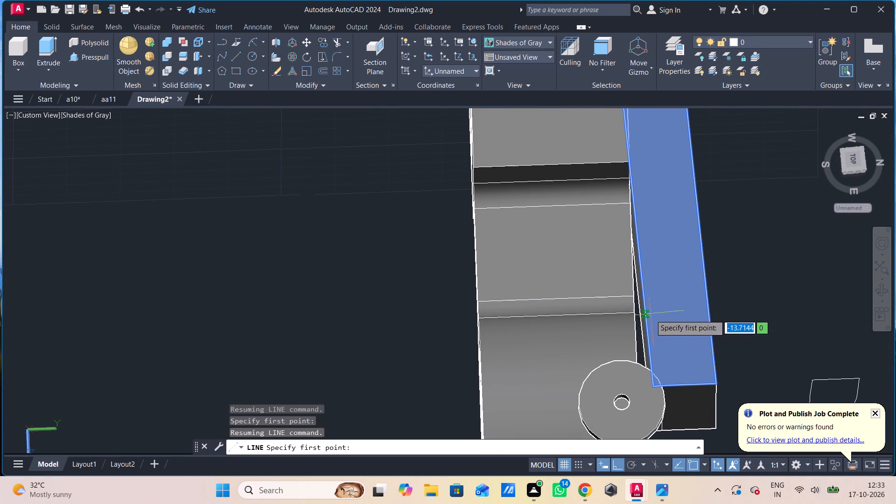
{"action": "middle_click_drag", "start_coordinate": [725, 287], "coordinate": [725, 287], "text": "shift"}
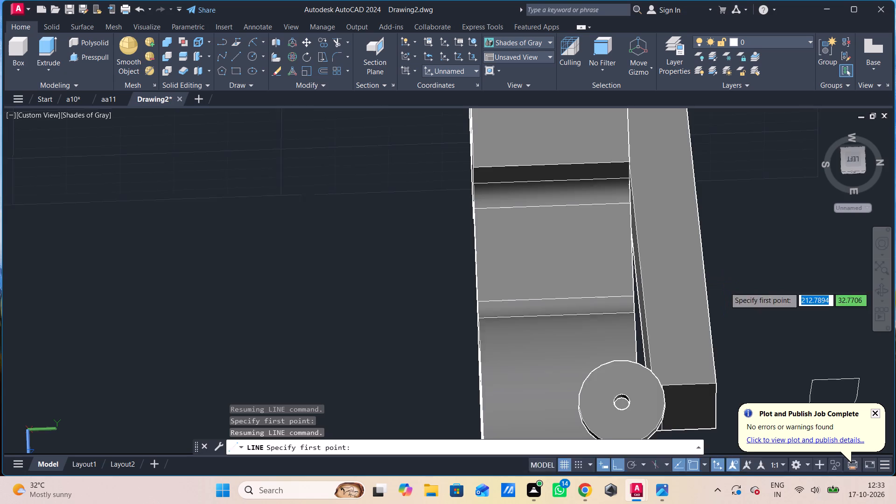
{"action": "middle_click_drag", "start_coordinate": [725, 287], "coordinate": [709, 279], "text": "shift"}
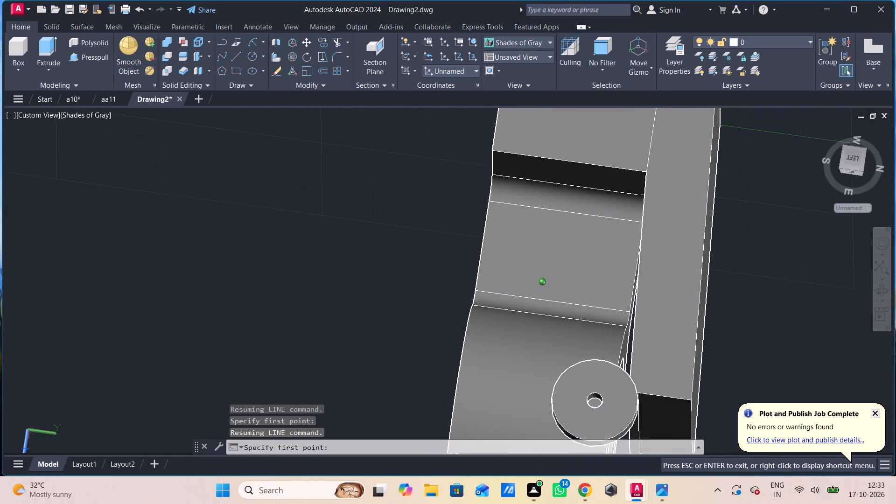
{"action": "middle_click_drag", "start_coordinate": [709, 279], "coordinate": [770, 256], "text": "shift"}
{"action": "middle_click", "coordinate": [770, 256]}
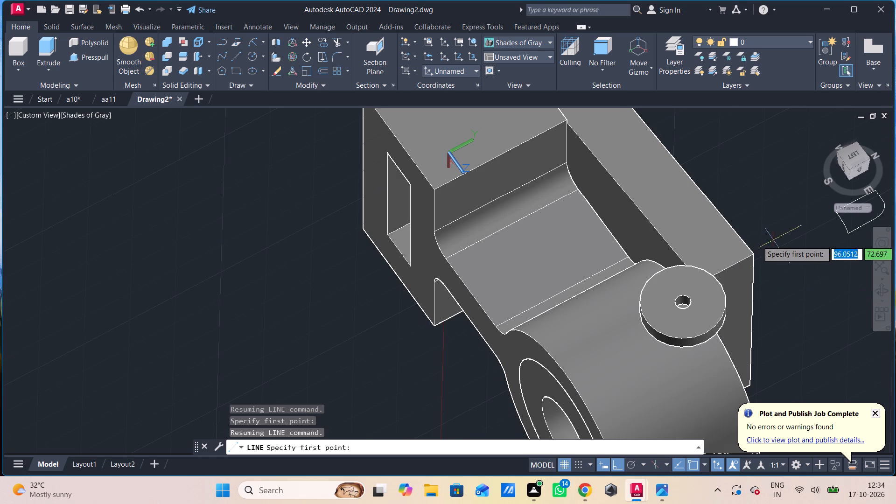
{"action": "middle_click_drag", "start_coordinate": [775, 241], "coordinate": [545, 259]}
{"action": "scroll", "coordinate": [652, 220], "scroll_direction": "up", "scroll_amount": 2}
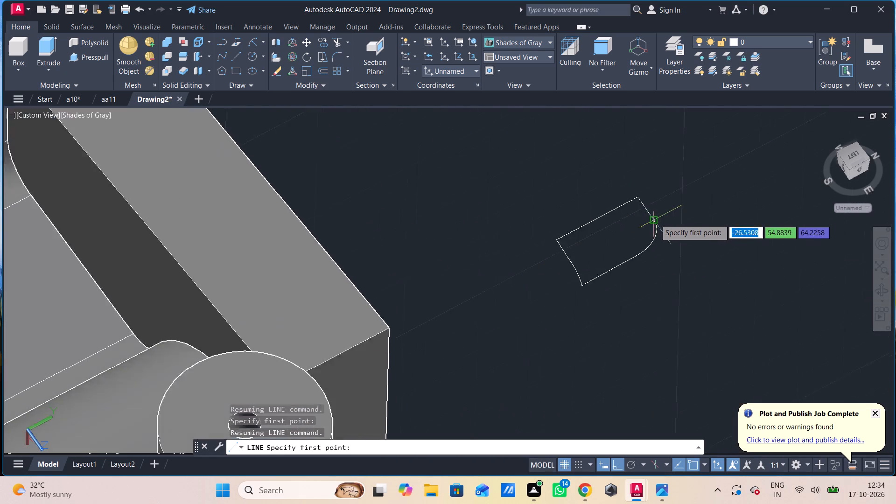
{"action": "scroll", "coordinate": [655, 219], "scroll_direction": "up", "scroll_amount": 1}
{"action": "middle_click_drag", "start_coordinate": [639, 256], "coordinate": [710, 205], "text": "shift"}
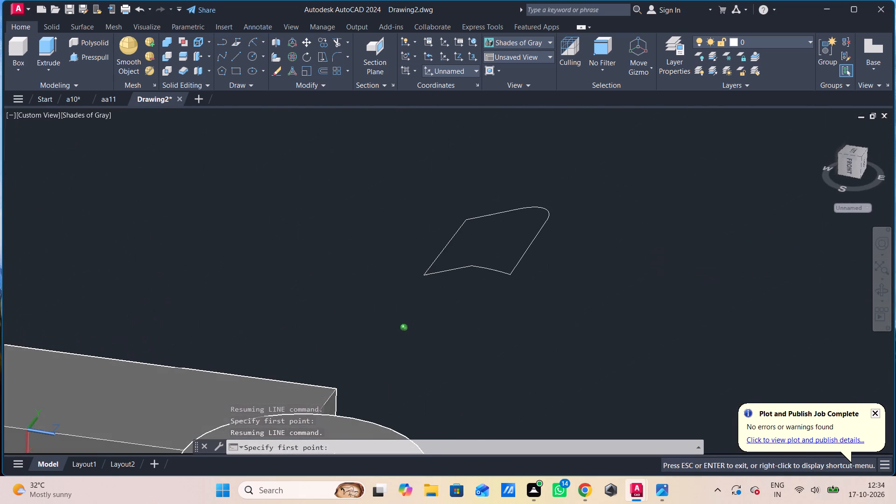
{"action": "middle_click_drag", "start_coordinate": [710, 205], "coordinate": [716, 208], "text": "shift"}
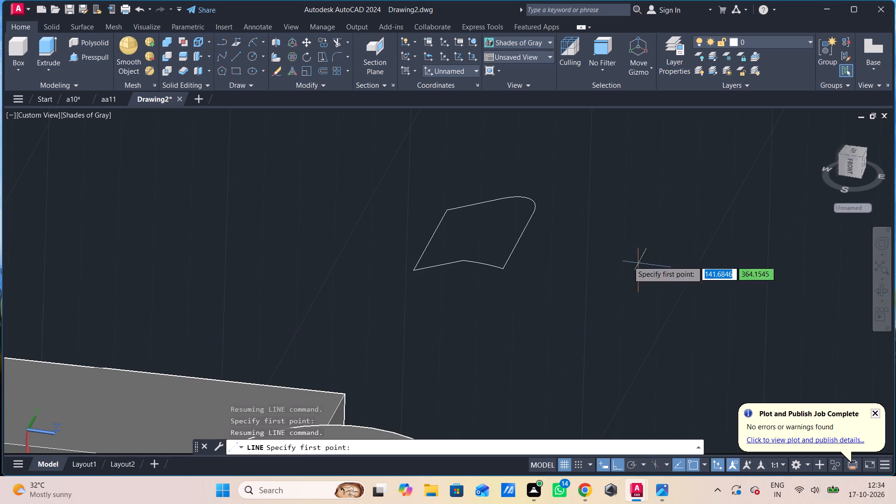
{"action": "left_click", "coordinate": [450, 212]}
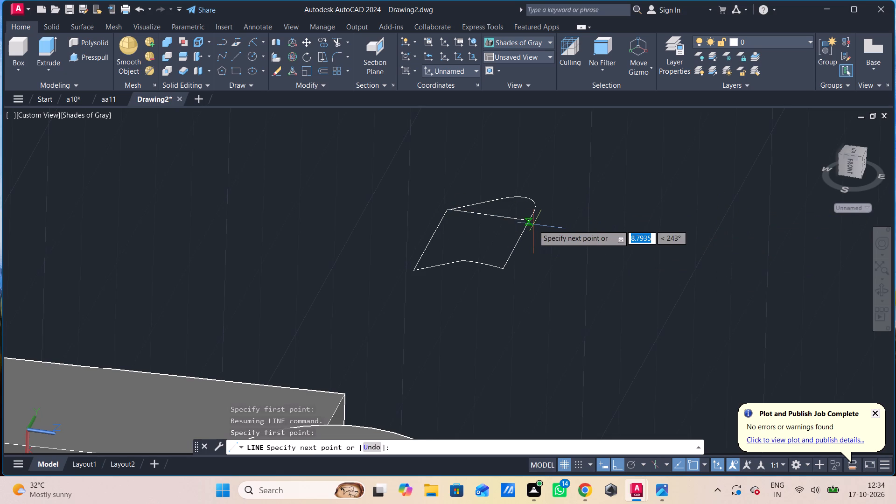
{"action": "scroll", "coordinate": [532, 225], "scroll_direction": "up", "scroll_amount": 5}
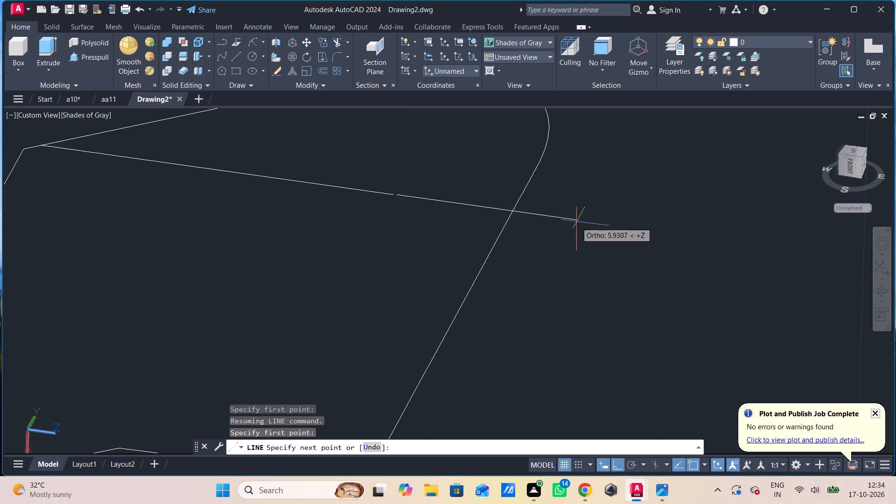
{"action": "scroll", "coordinate": [518, 213], "scroll_direction": "up", "scroll_amount": 5}
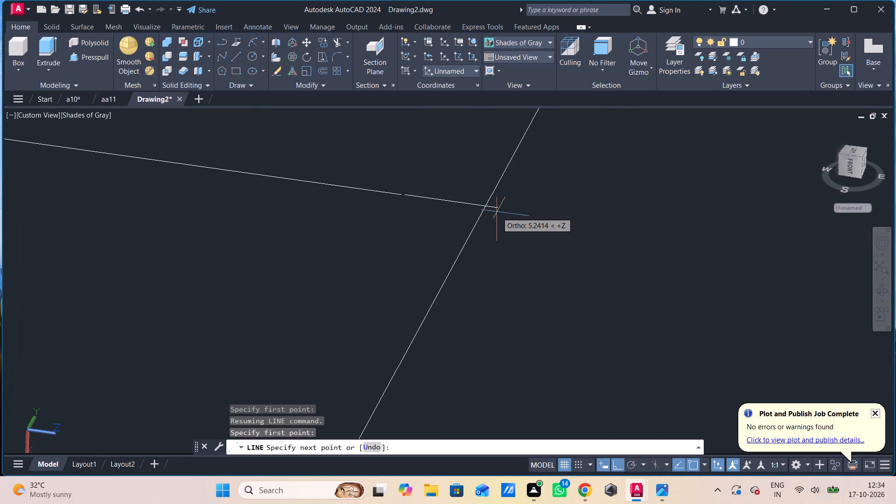
{"action": "left_click", "coordinate": [497, 212]}
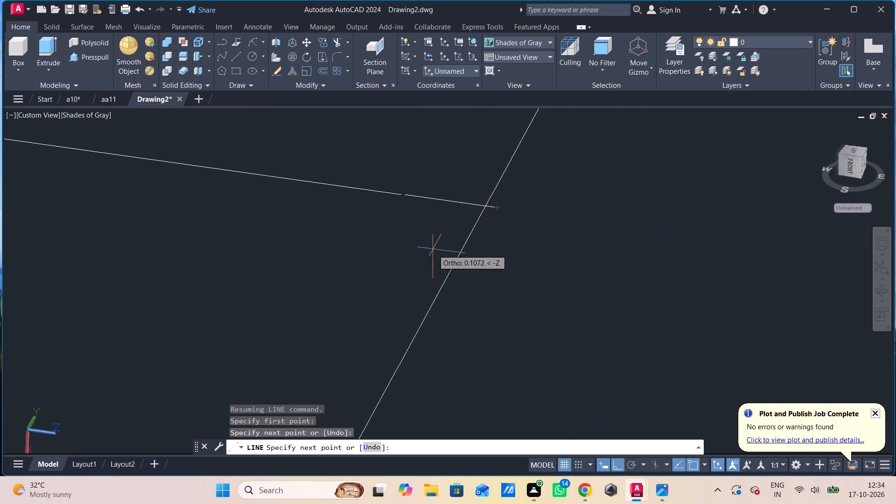
{"action": "key", "text": "Escape"}
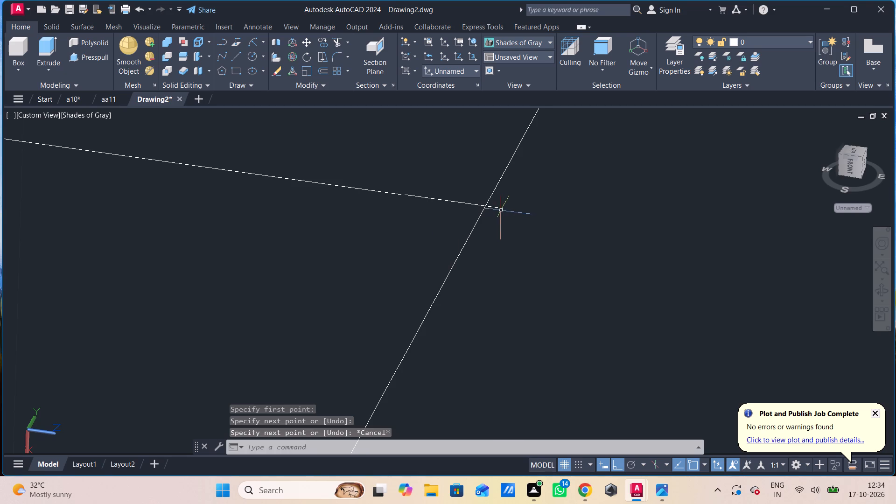
Draw a line from the cross line's intersection with the long side, along that side to just beyond the curved end, re-picking the endpoint once.
{"action": "scroll", "coordinate": [501, 211], "scroll_direction": "down", "scroll_amount": 3}
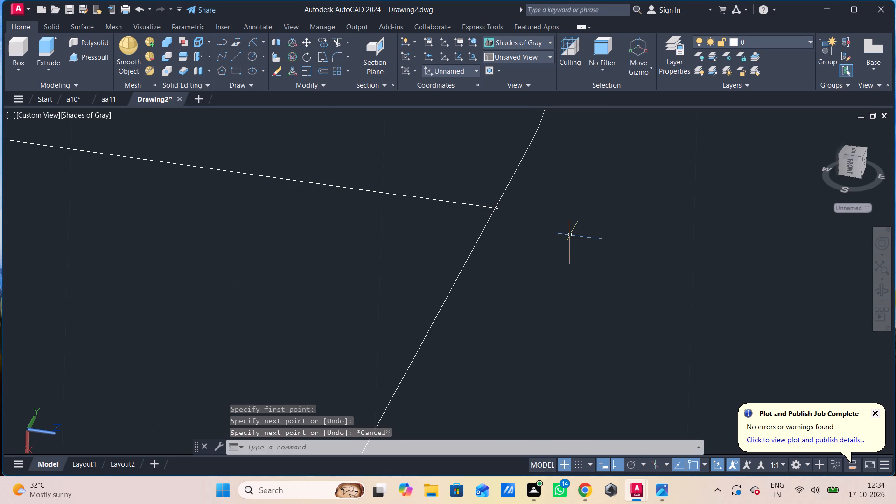
{"action": "key", "text": "l"}
{"action": "key", "text": "Return"}
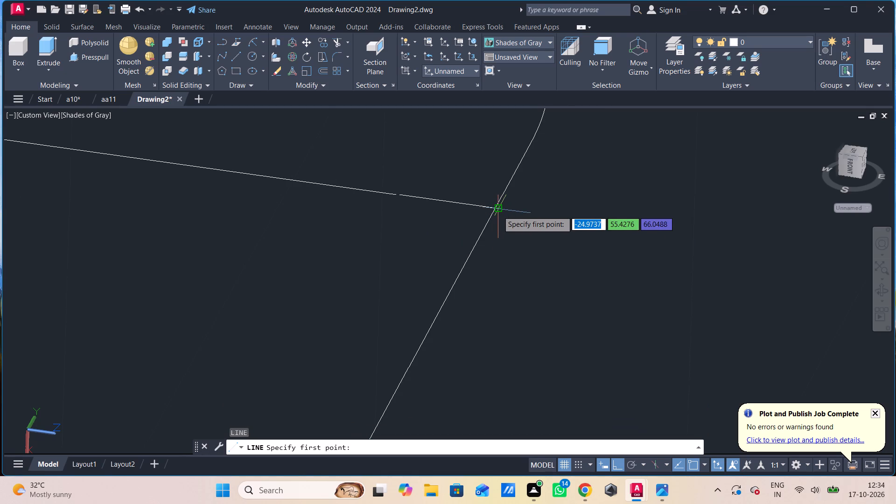
{"action": "scroll", "coordinate": [498, 210], "scroll_direction": "up", "scroll_amount": 8}
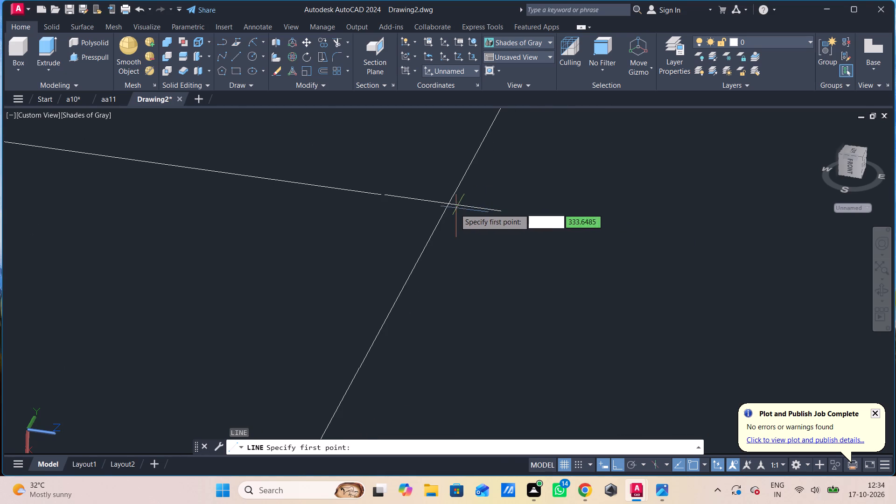
{"action": "left_click", "coordinate": [449, 200]}
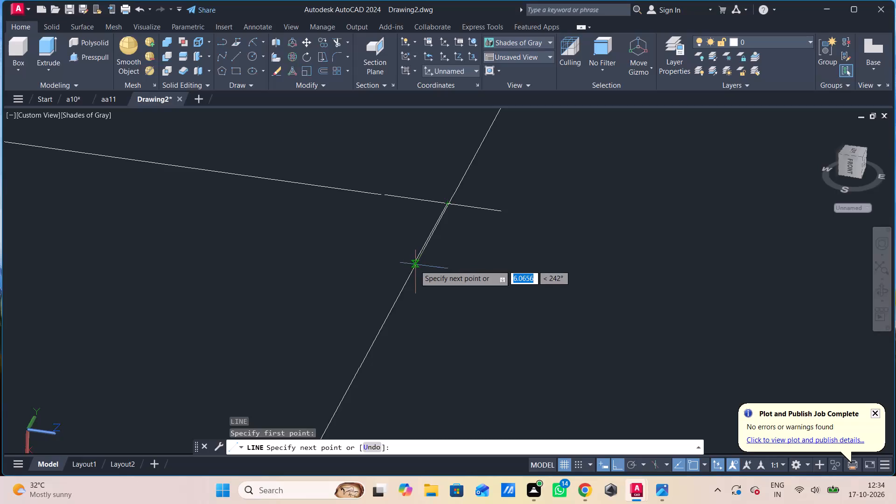
{"action": "scroll", "coordinate": [387, 264], "scroll_direction": "down", "scroll_amount": 2}
{"action": "middle_click_drag", "start_coordinate": [418, 268], "coordinate": [569, 169]}
{"action": "scroll", "coordinate": [529, 251], "scroll_direction": "down", "scroll_amount": 1}
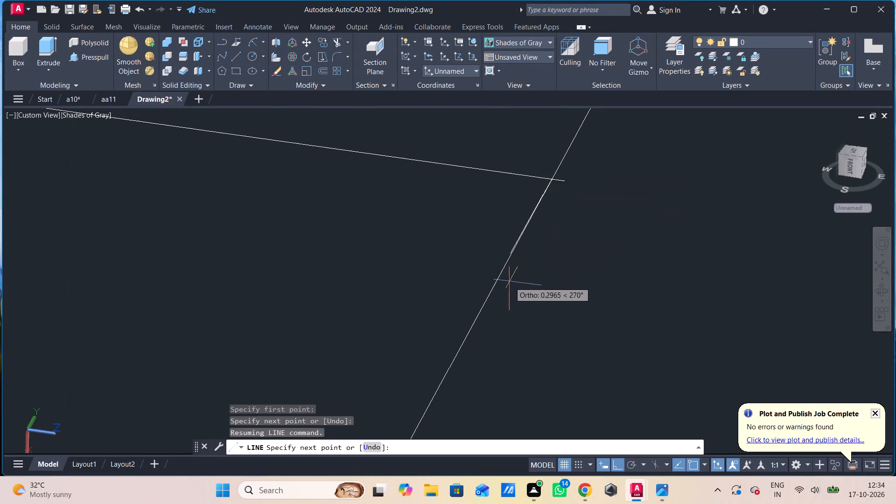
{"action": "scroll", "coordinate": [507, 286], "scroll_direction": "down", "scroll_amount": 2}
{"action": "middle_click_drag", "start_coordinate": [543, 234], "coordinate": [554, 222]}
{"action": "middle_click_drag", "start_coordinate": [423, 356], "coordinate": [494, 268]}
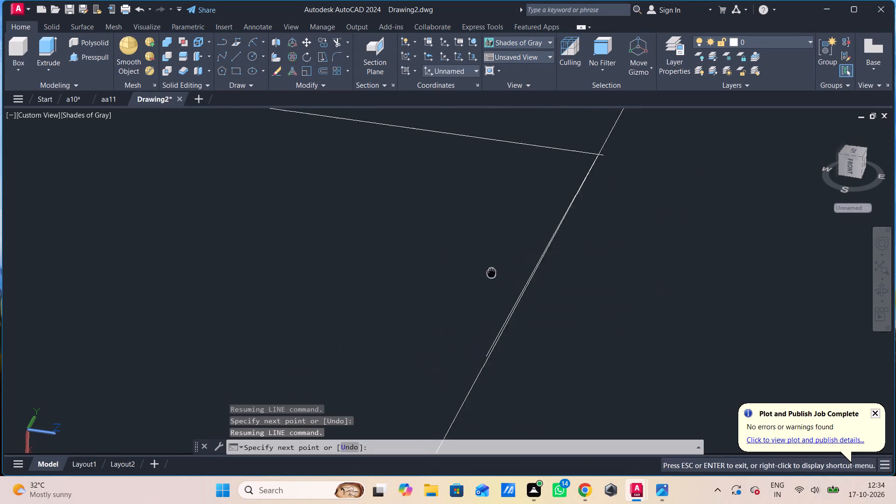
{"action": "middle_click_drag", "start_coordinate": [494, 268], "coordinate": [524, 224]}
{"action": "scroll", "coordinate": [519, 262], "scroll_direction": "down", "scroll_amount": 3}
{"action": "scroll", "coordinate": [499, 322], "scroll_direction": "down", "scroll_amount": 1}
{"action": "middle_click_drag", "start_coordinate": [477, 350], "coordinate": [497, 312]}
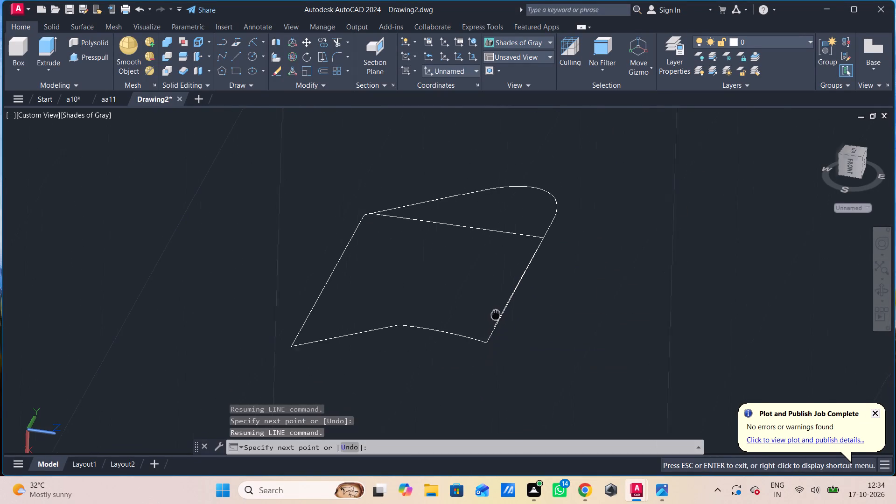
{"action": "middle_click_drag", "start_coordinate": [497, 312], "coordinate": [502, 296]}
{"action": "left_click", "coordinate": [485, 359]}
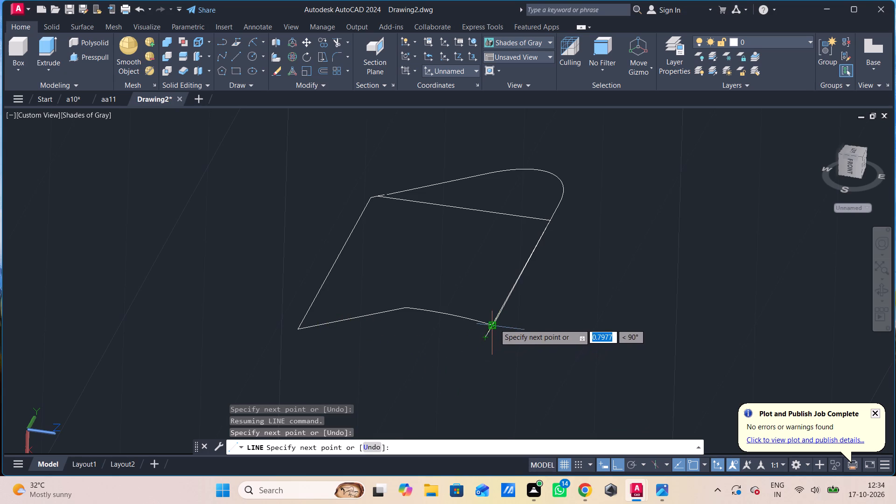
{"action": "key", "text": "ctrl+z"}
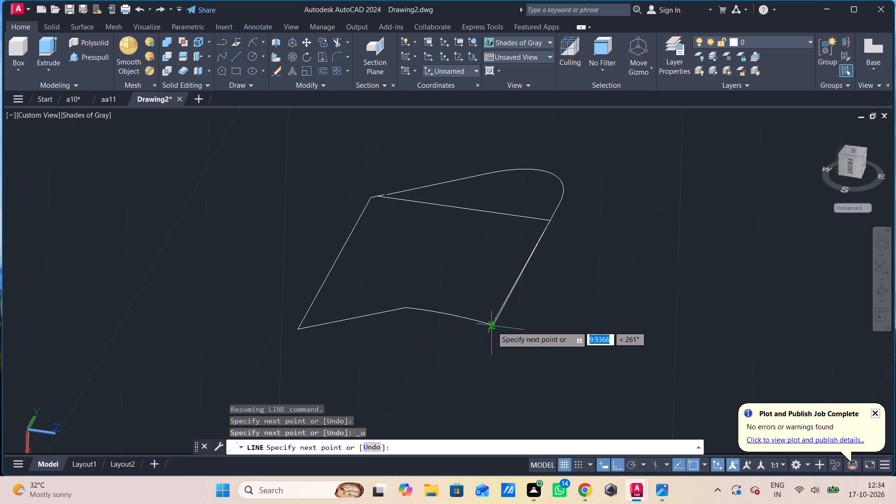
{"action": "scroll", "coordinate": [493, 324], "scroll_direction": "up", "scroll_amount": 5}
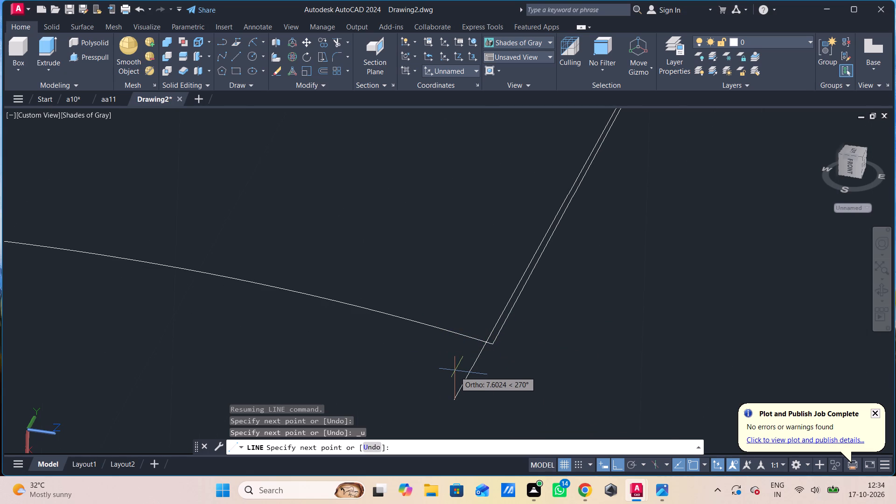
{"action": "left_click", "coordinate": [475, 364]}
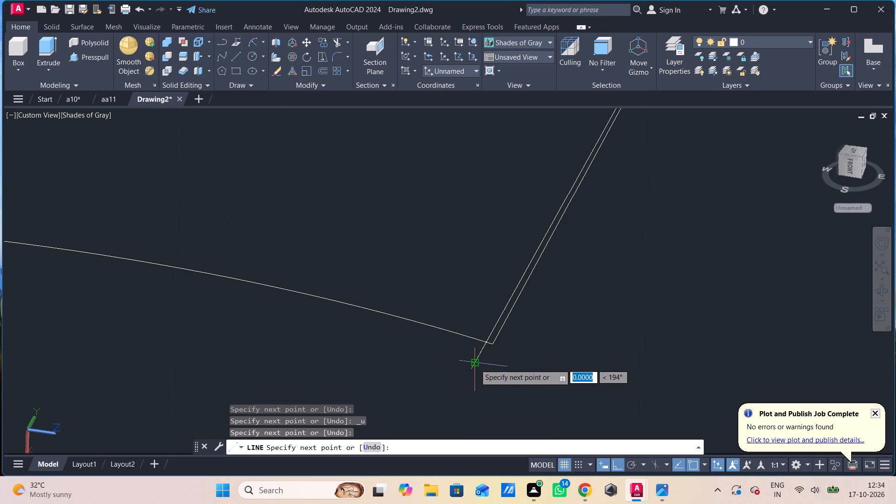
Explode the connecting-piece profile into separate segments.
{"action": "key", "text": "Escape"}
{"action": "scroll", "coordinate": [539, 401], "scroll_direction": "down", "scroll_amount": 2}
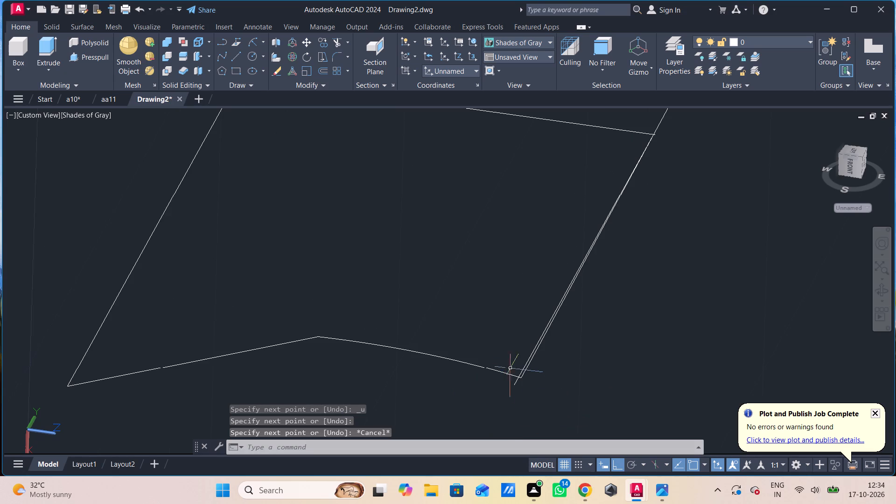
{"action": "left_click", "coordinate": [514, 375]}
{"action": "scroll", "coordinate": [576, 362], "scroll_direction": "down", "scroll_amount": 2}
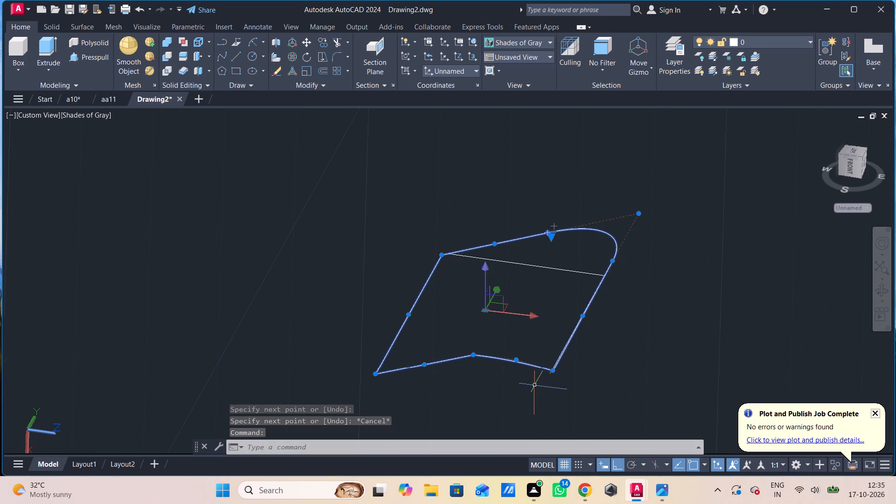
{"action": "type", "text": "x"}
{"action": "key", "text": "space"}
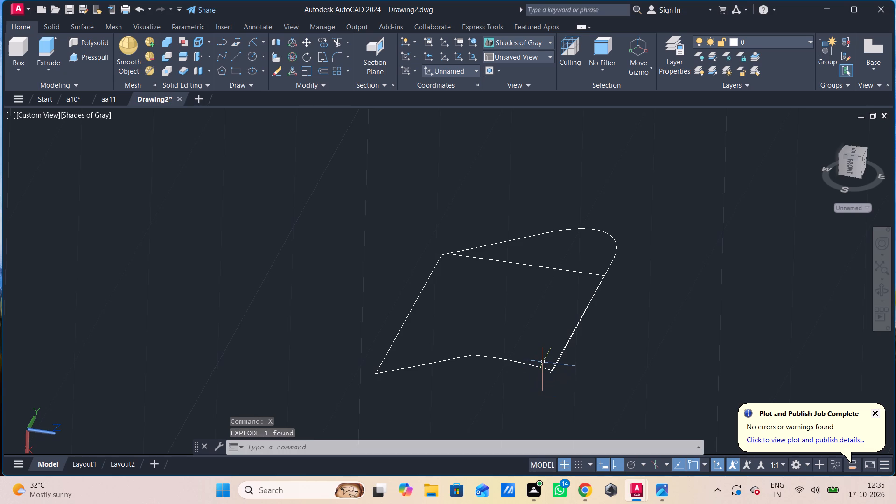
Erase every segment of the exploded connecting-piece profile together with the construction lines drawn across it and along its side.
{"action": "left_click", "coordinate": [539, 368]}
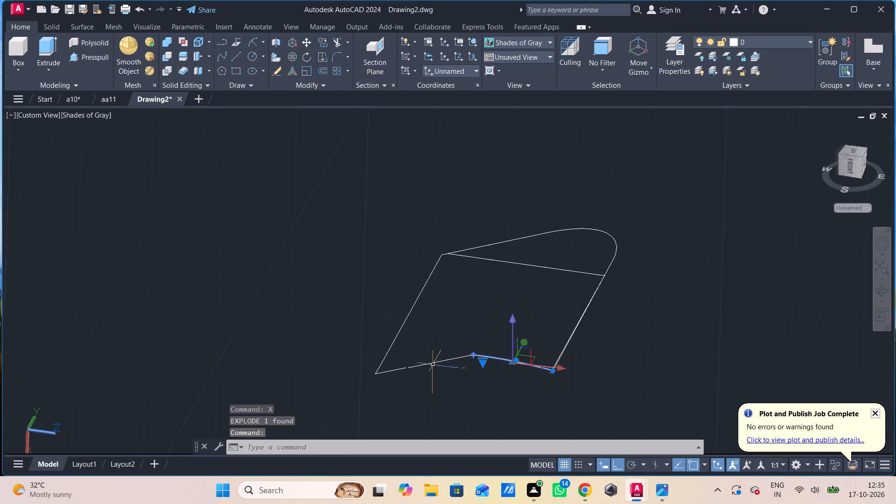
{"action": "left_click", "coordinate": [433, 362]}
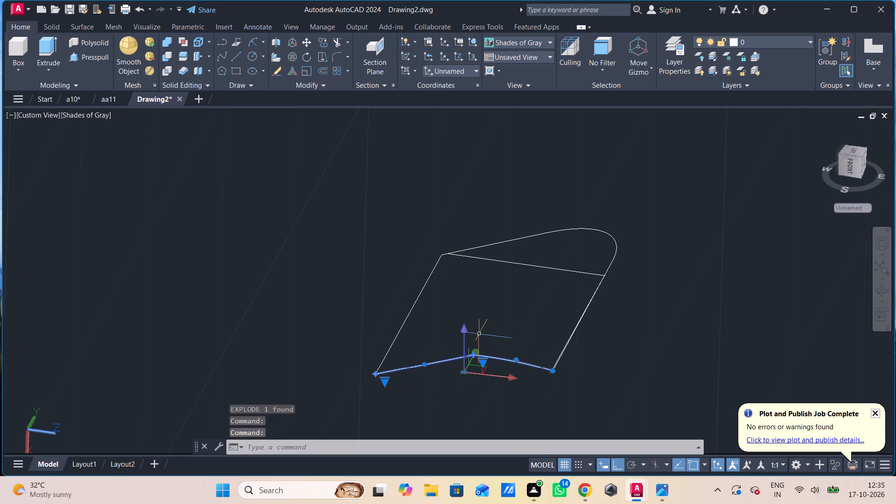
{"action": "key", "text": "Delete"}
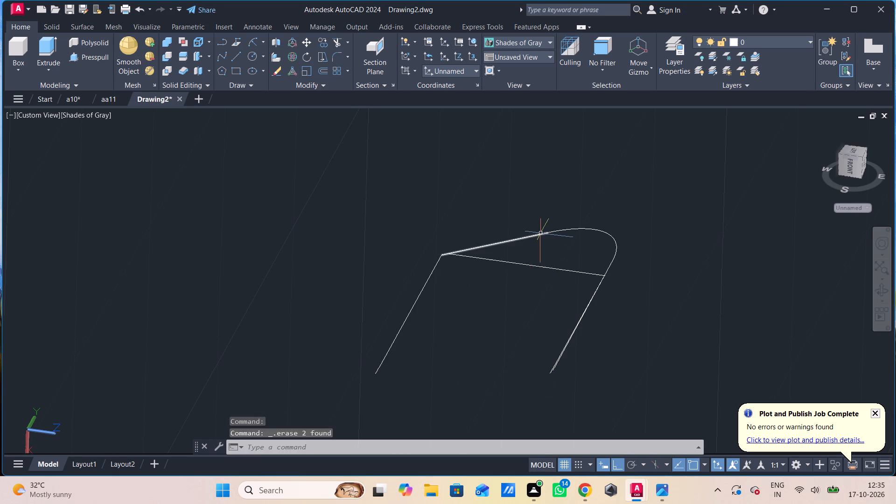
{"action": "left_click", "coordinate": [541, 234]}
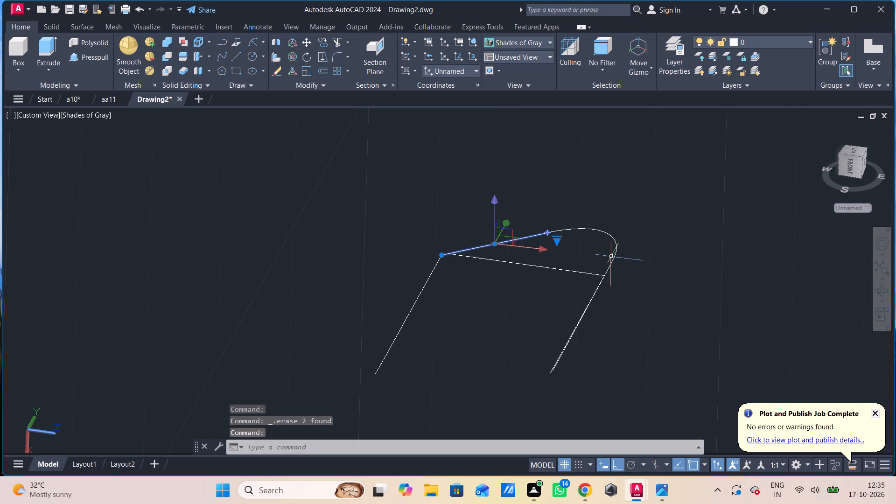
{"action": "left_click", "coordinate": [611, 257]}
{"action": "left_click", "coordinate": [612, 265]}
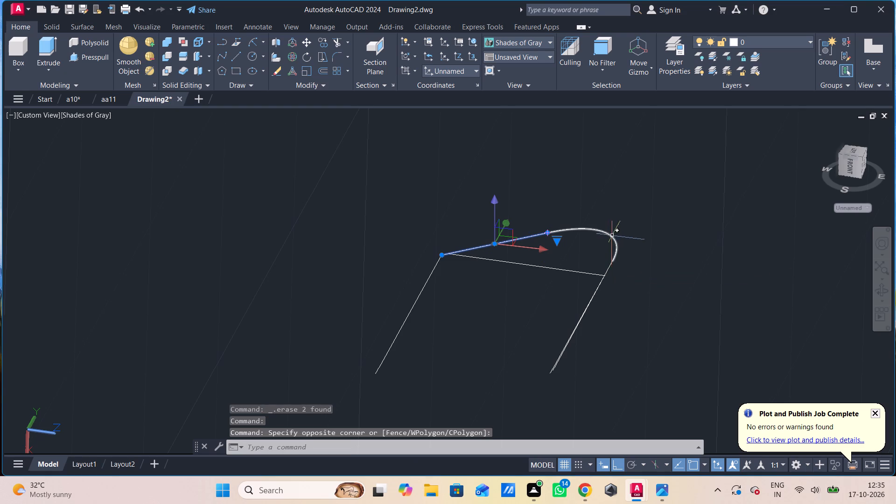
{"action": "left_click", "coordinate": [612, 236]}
{"action": "key", "text": "Delete"}
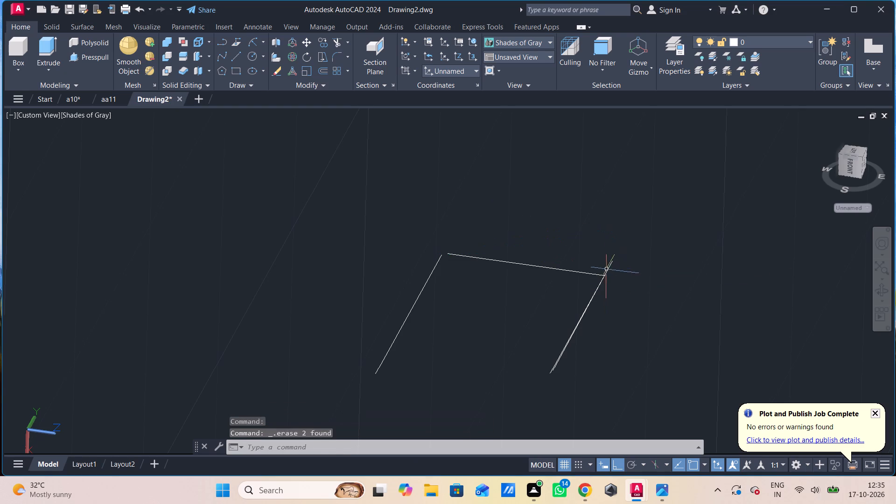
{"action": "left_click", "coordinate": [616, 254]}
{"action": "left_click", "coordinate": [362, 401]}
{"action": "key", "text": "Delete"}
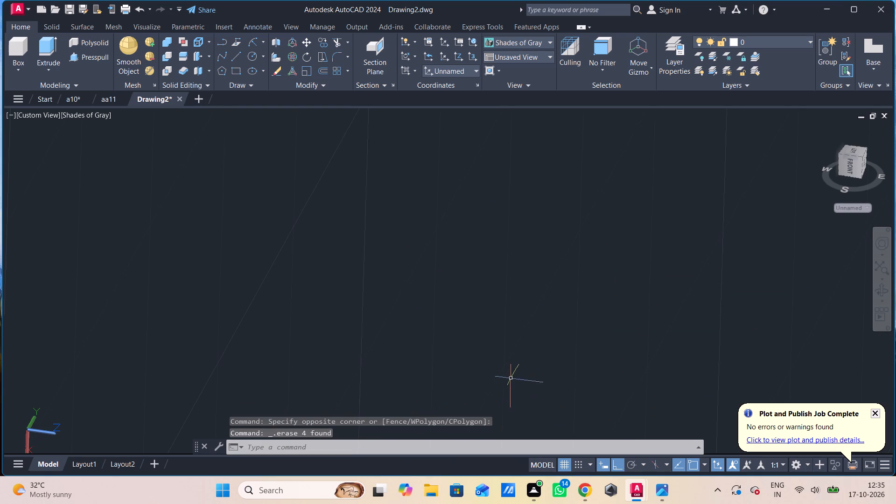
Draw a line about 10.5 long from the plate's outer end corner along its top end edge to the round boss, re-picking the endpoint once.
{"action": "scroll", "coordinate": [511, 369], "scroll_direction": "down", "scroll_amount": 4}
{"action": "middle_click_drag", "start_coordinate": [506, 348], "coordinate": [504, 310]}
{"action": "middle_click_drag", "start_coordinate": [579, 322], "coordinate": [566, 311]}
{"action": "middle_click_drag", "start_coordinate": [576, 311], "coordinate": [497, 340], "text": "shift"}
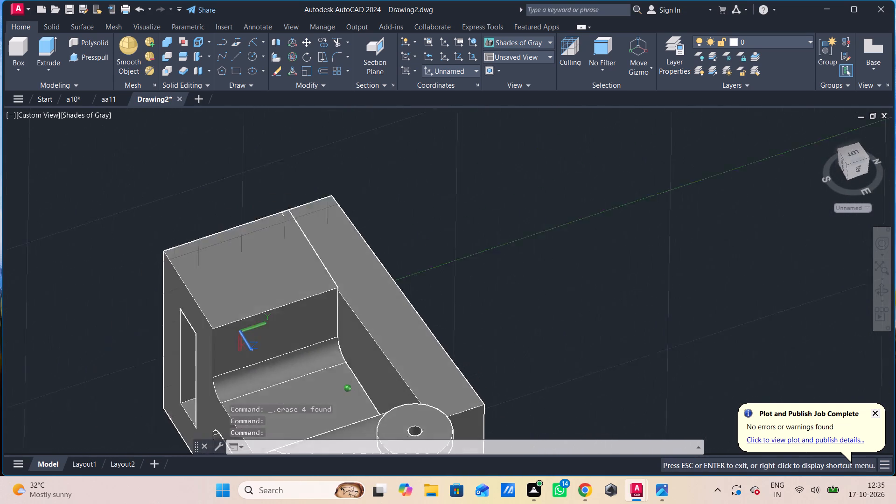
{"action": "middle_click_drag", "start_coordinate": [497, 340], "coordinate": [492, 330], "text": "shift"}
{"action": "middle_click_drag", "start_coordinate": [492, 330], "coordinate": [483, 269]}
{"action": "middle_click_drag", "start_coordinate": [488, 305], "coordinate": [483, 273]}
{"action": "middle_click_drag", "start_coordinate": [542, 332], "coordinate": [542, 335], "text": "shift"}
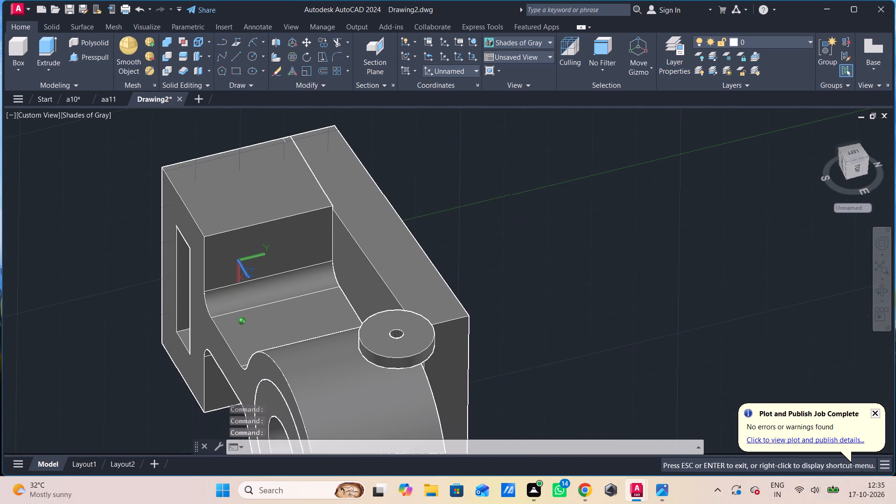
{"action": "middle_click_drag", "start_coordinate": [542, 335], "coordinate": [512, 317], "text": "shift"}
{"action": "middle_click_drag", "start_coordinate": [469, 338], "coordinate": [434, 338], "text": "shift"}
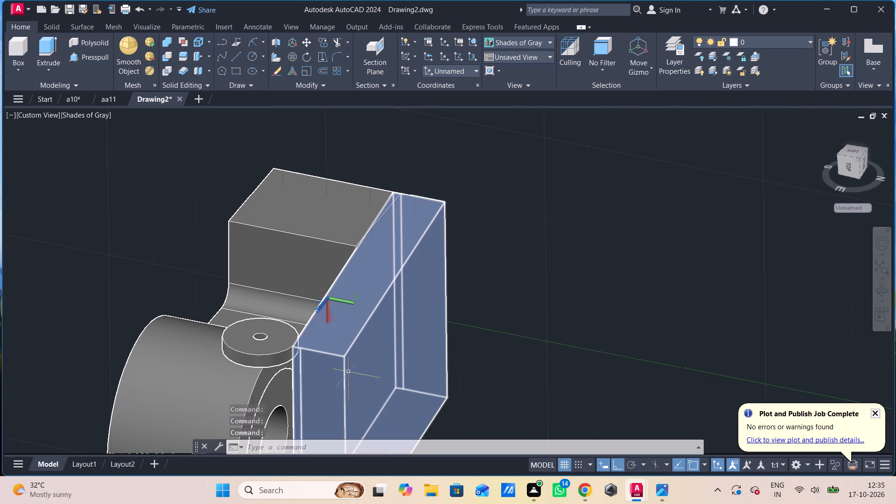
{"action": "key", "text": "l"}
{"action": "key", "text": "Return"}
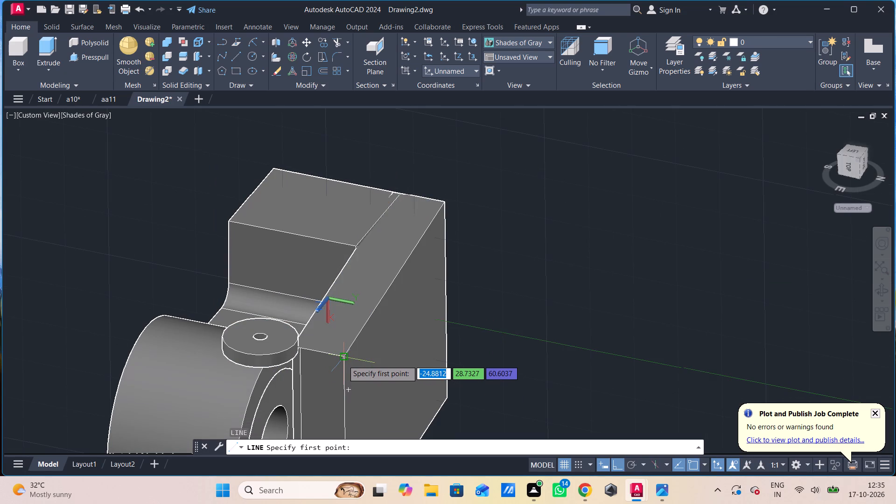
{"action": "left_click", "coordinate": [343, 360]}
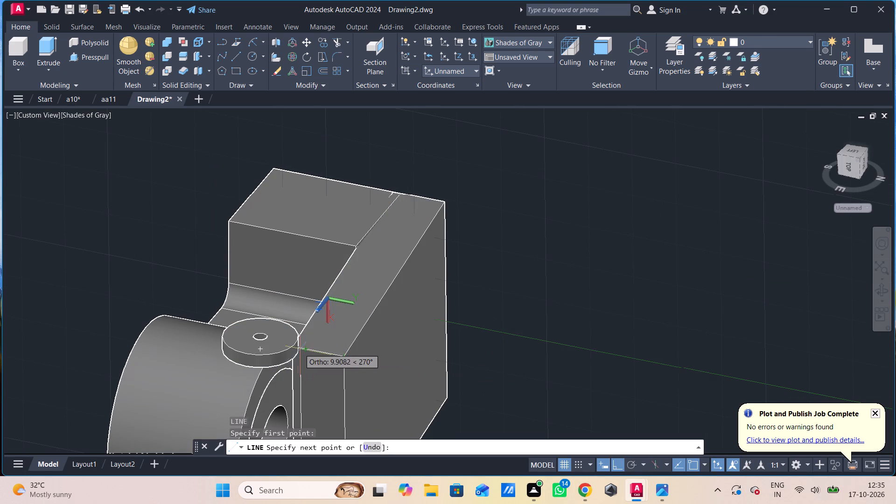
{"action": "scroll", "coordinate": [304, 351], "scroll_direction": "up", "scroll_amount": 5}
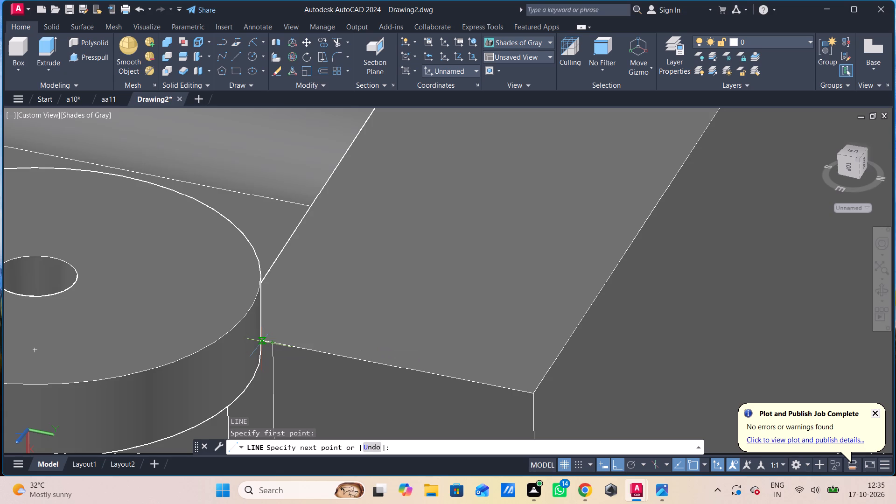
{"action": "left_click", "coordinate": [262, 342]}
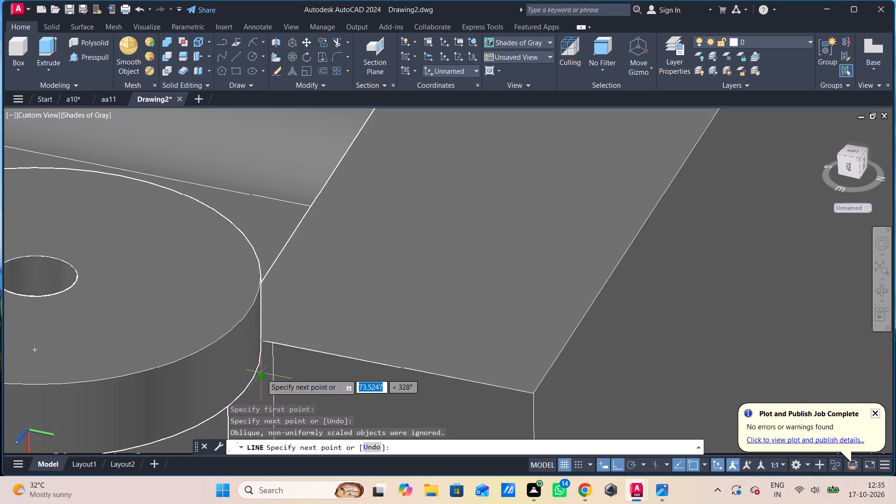
{"action": "scroll", "coordinate": [257, 339], "scroll_direction": "up", "scroll_amount": 2}
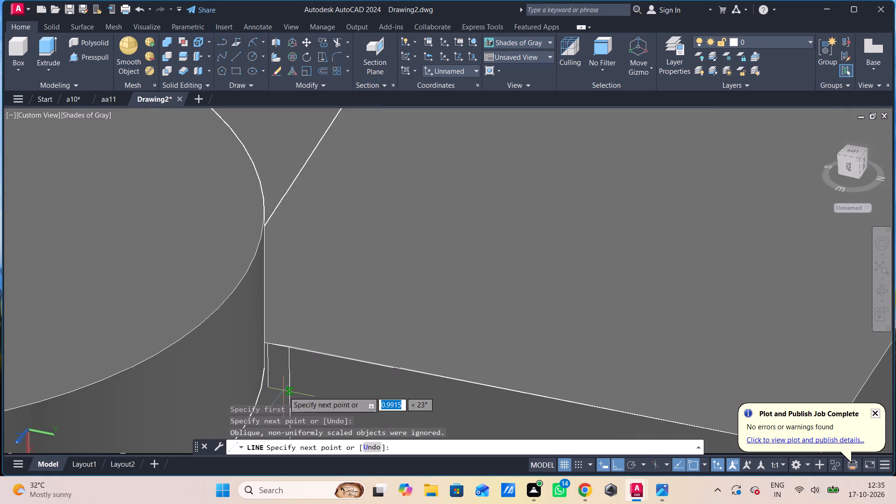
{"action": "key", "text": "ctrl+z"}
{"action": "scroll", "coordinate": [260, 352], "scroll_direction": "up", "scroll_amount": 5}
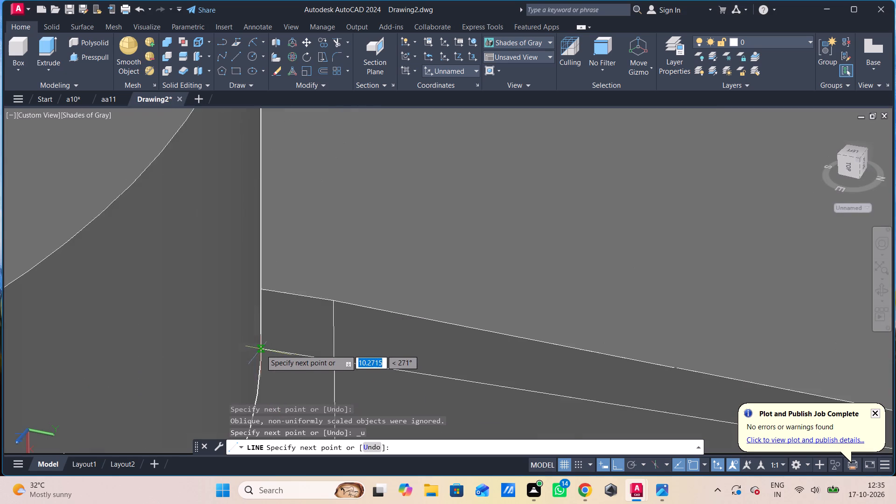
{"action": "scroll", "coordinate": [261, 350], "scroll_direction": "up", "scroll_amount": 4}
{"action": "middle_click_drag", "start_coordinate": [279, 214], "coordinate": [301, 369]}
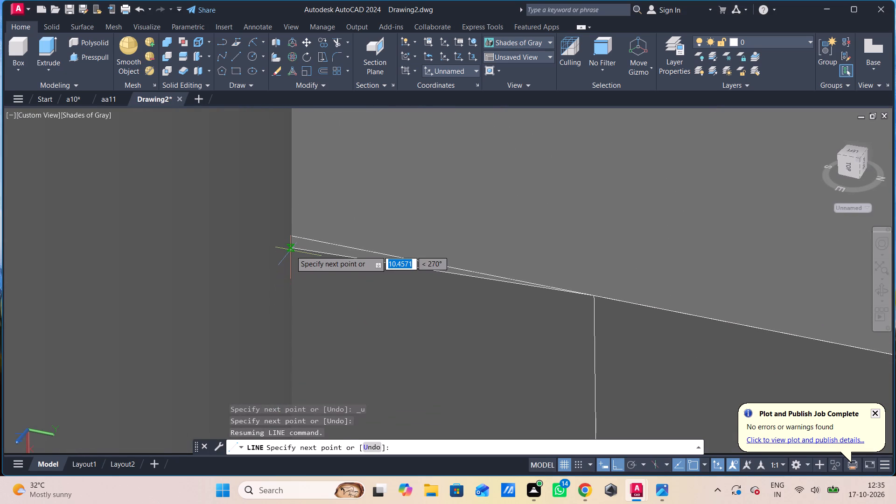
{"action": "left_click", "coordinate": [291, 251]}
Continue the line from the plate's top end edge down to the boss's lower rim at the plate's inner vertical edge.
{"action": "scroll", "coordinate": [295, 259], "scroll_direction": "down", "scroll_amount": 5}
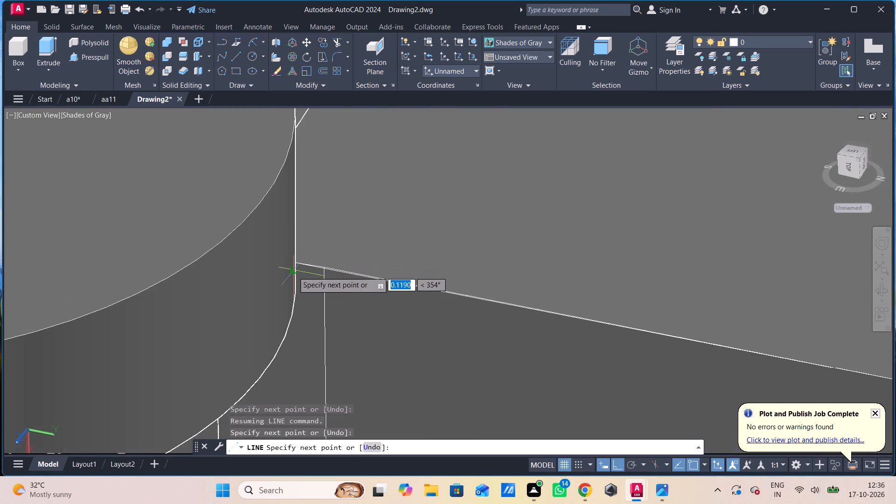
{"action": "scroll", "coordinate": [293, 272], "scroll_direction": "down", "scroll_amount": 2}
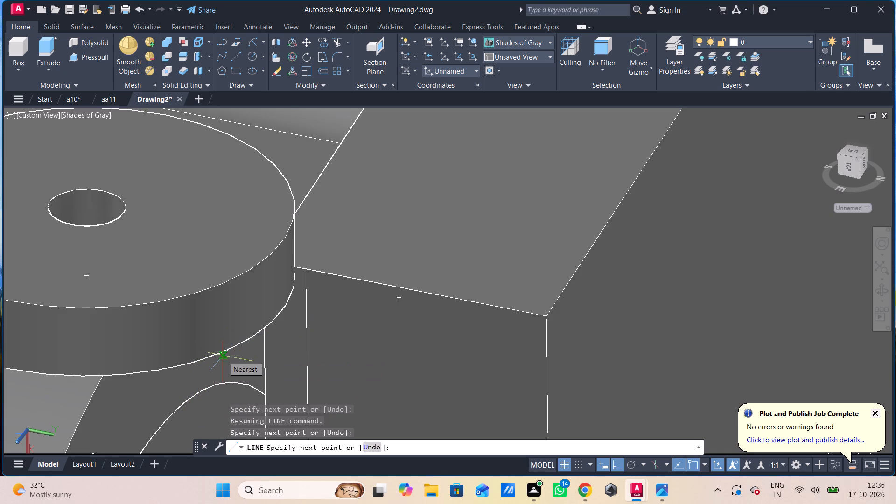
{"action": "middle_click_drag", "start_coordinate": [230, 356], "coordinate": [259, 359], "text": "shift"}
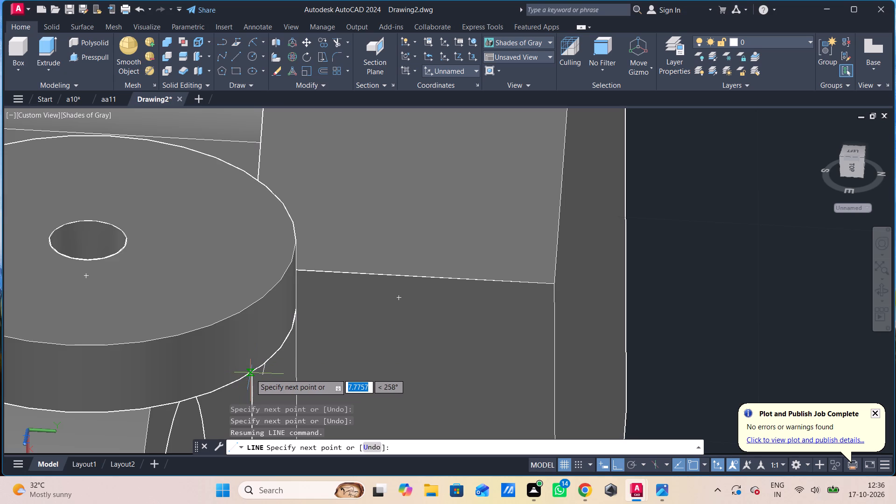
{"action": "left_click", "coordinate": [251, 374]}
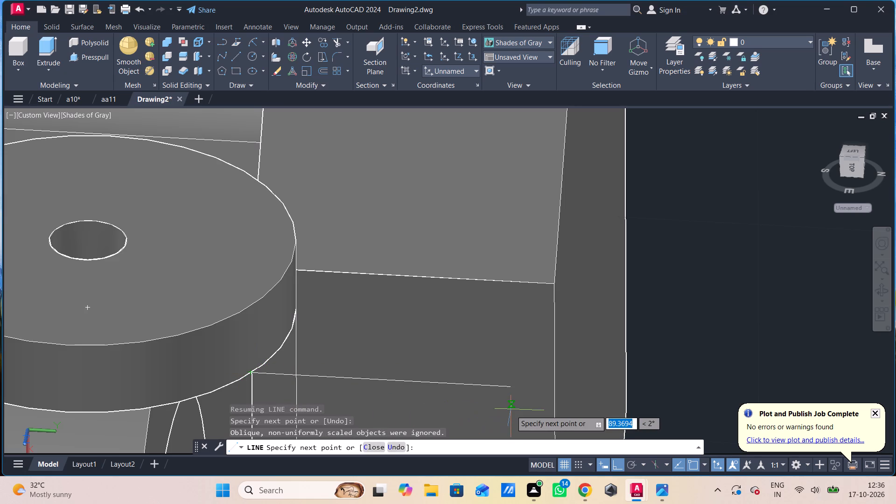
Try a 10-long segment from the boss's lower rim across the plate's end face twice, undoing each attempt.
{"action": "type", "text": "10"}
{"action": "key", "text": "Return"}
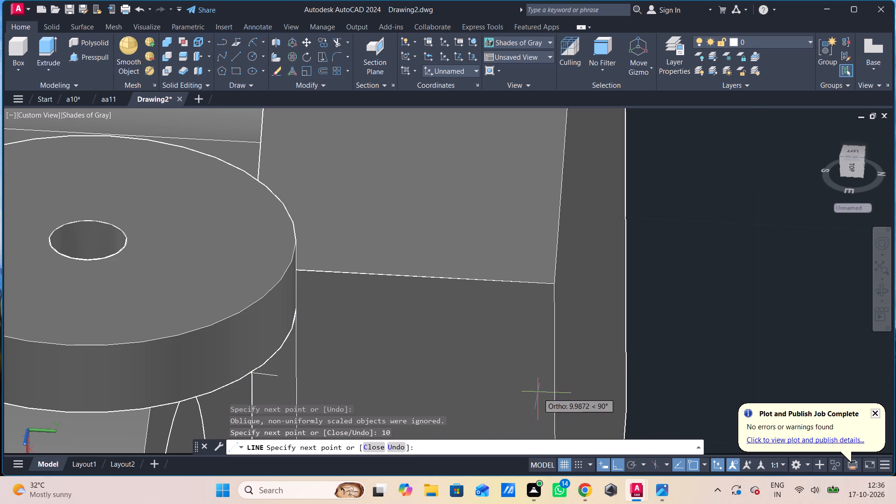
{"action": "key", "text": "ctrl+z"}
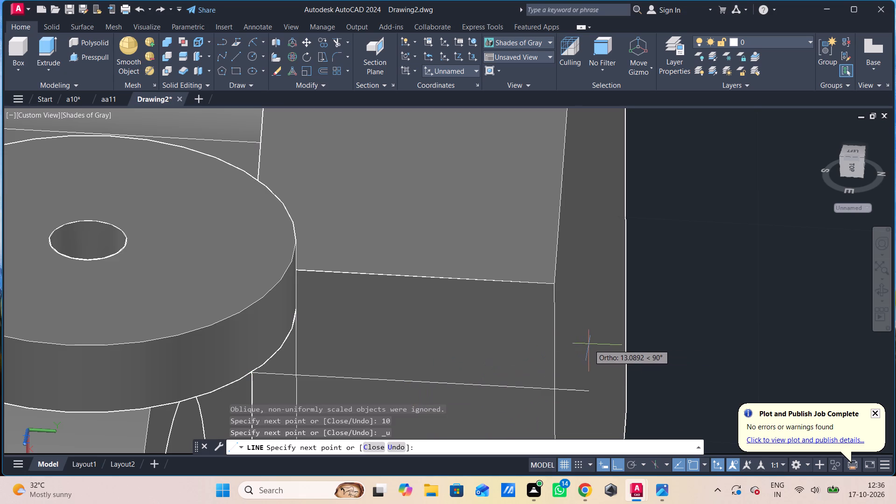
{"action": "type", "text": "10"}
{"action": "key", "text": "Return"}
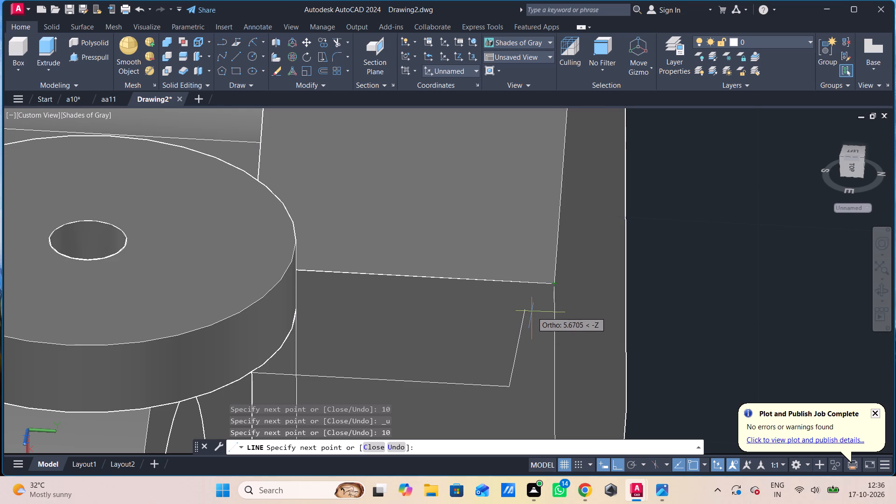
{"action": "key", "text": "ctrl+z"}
Draw the segment from the boss's lower rim across the plate's end face, about 13 long, ending just past the outer vertical edge.
{"action": "left_click", "coordinate": [592, 323]}
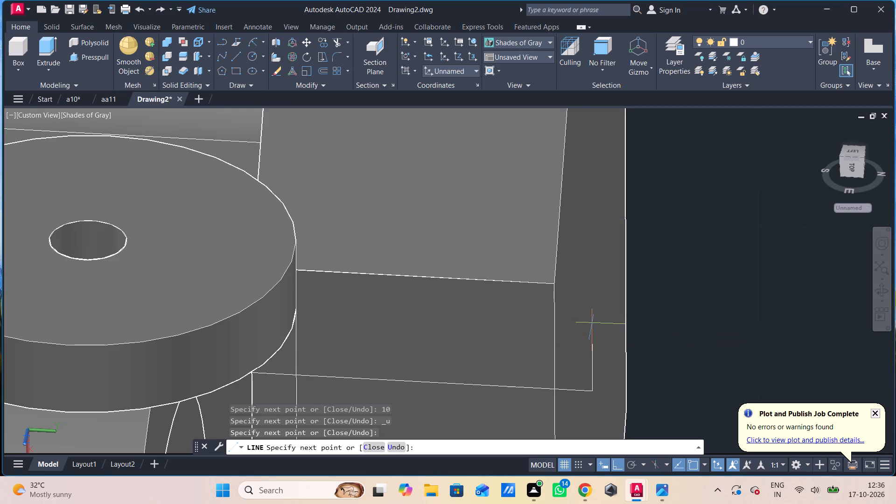
{"action": "key", "text": "Escape"}
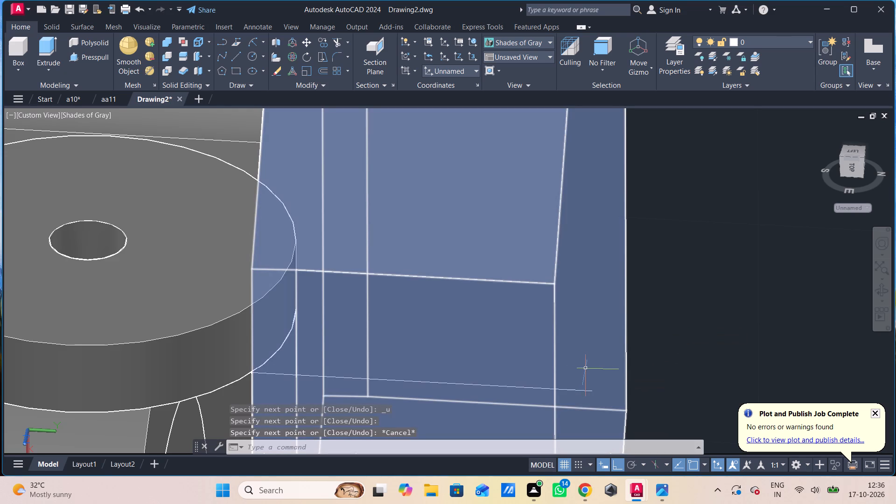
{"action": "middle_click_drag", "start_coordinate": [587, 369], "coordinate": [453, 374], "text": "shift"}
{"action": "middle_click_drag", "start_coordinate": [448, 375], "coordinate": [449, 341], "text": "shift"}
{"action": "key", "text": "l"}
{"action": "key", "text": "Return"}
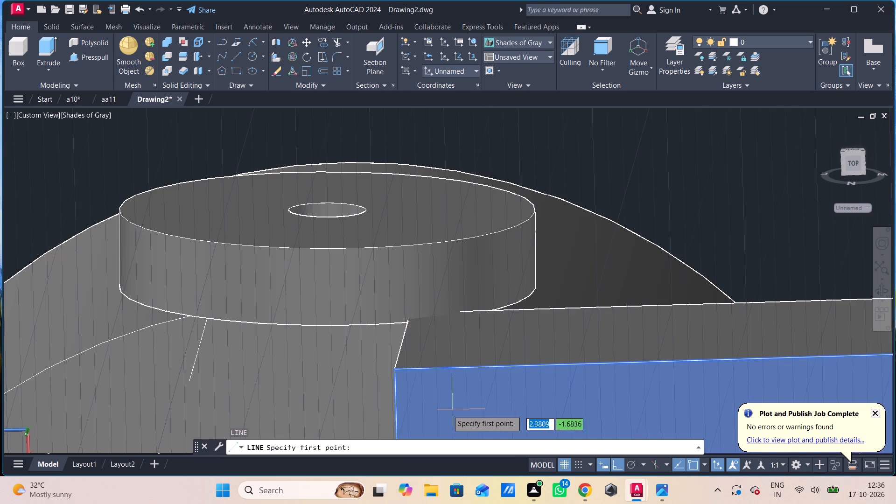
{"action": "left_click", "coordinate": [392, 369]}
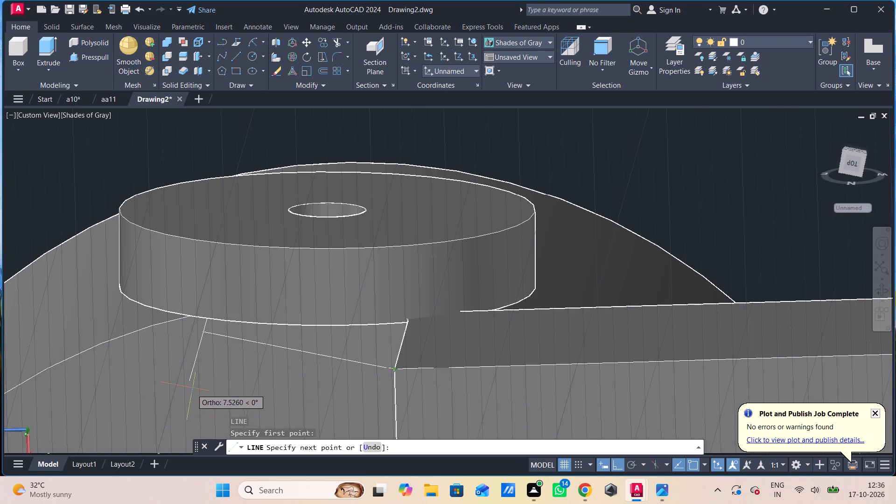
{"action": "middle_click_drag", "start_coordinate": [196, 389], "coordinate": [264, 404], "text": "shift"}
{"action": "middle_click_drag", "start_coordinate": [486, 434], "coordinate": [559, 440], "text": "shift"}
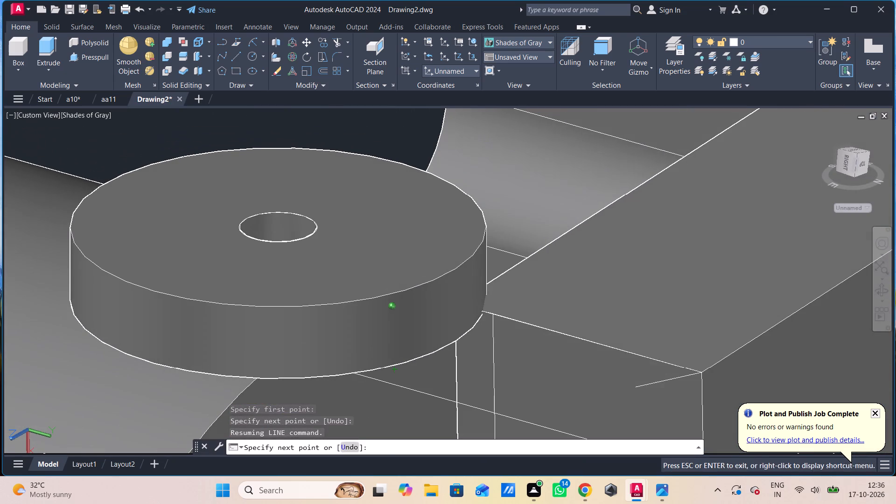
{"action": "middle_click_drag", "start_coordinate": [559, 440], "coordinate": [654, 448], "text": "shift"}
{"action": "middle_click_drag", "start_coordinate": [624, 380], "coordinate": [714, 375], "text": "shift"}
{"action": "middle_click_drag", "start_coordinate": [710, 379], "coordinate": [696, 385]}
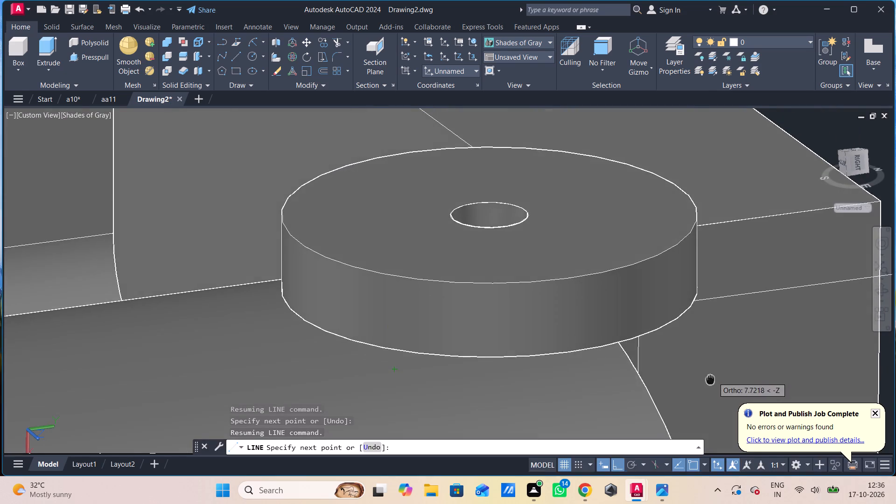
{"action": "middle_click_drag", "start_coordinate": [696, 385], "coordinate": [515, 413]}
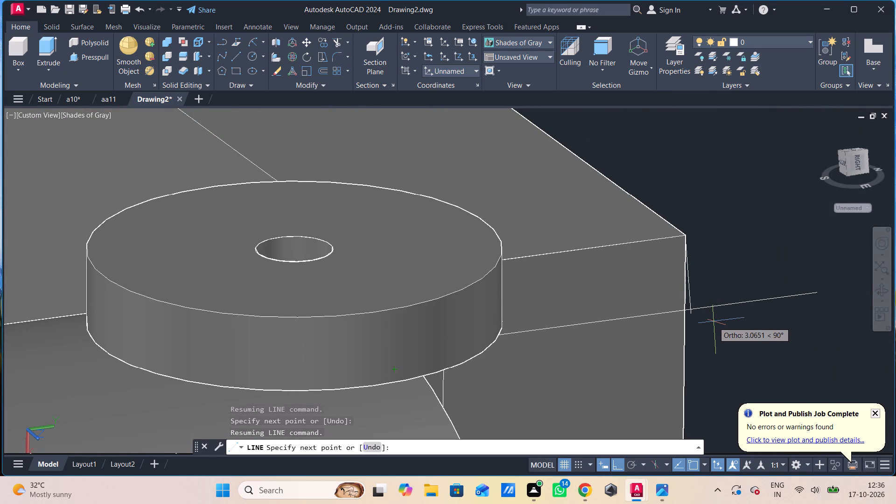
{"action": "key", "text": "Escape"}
Draw a line about 10.8 long from the plate's outer top end corner, crossing the overshooting lower segment.
{"action": "key", "text": "l"}
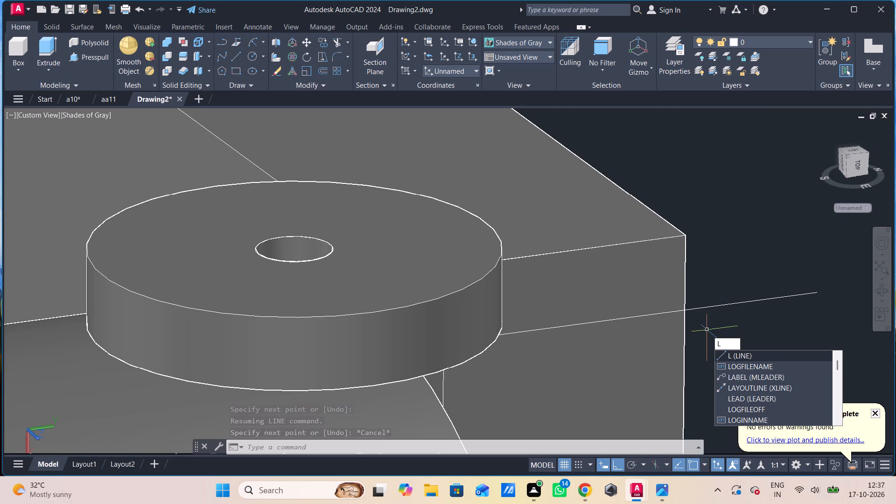
{"action": "key", "text": "space"}
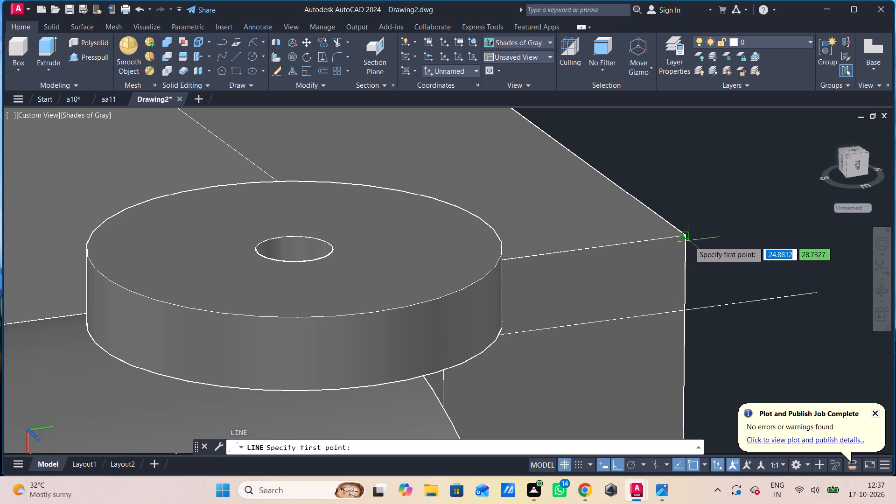
{"action": "left_click", "coordinate": [688, 238]}
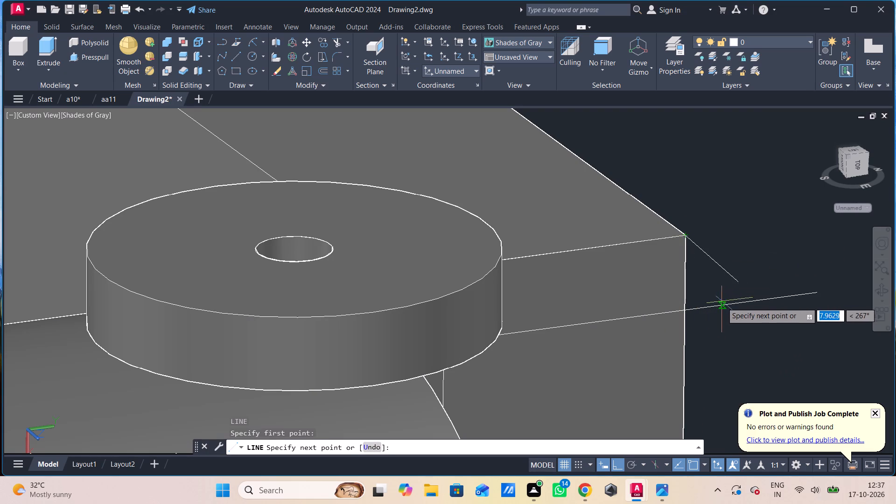
{"action": "left_click", "coordinate": [783, 339]}
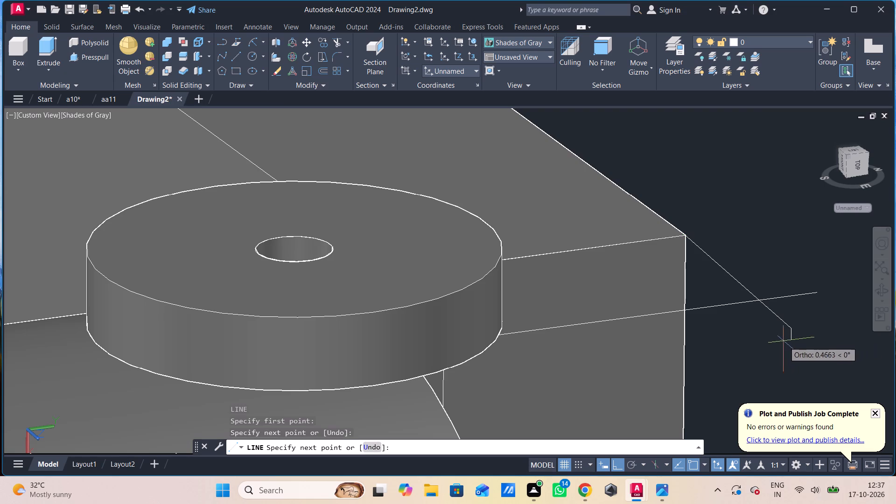
{"action": "key", "text": "Escape"}
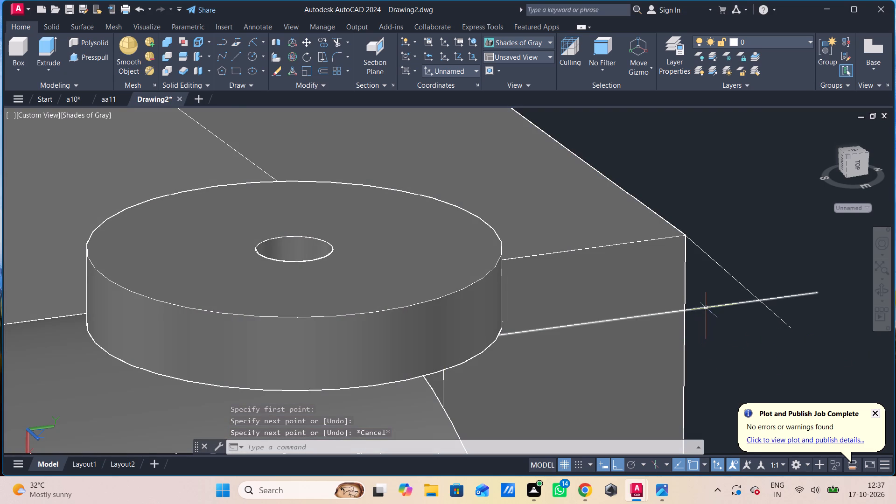
In the 2D Wireframe visual style, move the four connecting-profile lines clear of the solid into the empty space beyond the plate.
{"action": "middle_click_drag", "start_coordinate": [707, 311], "coordinate": [626, 316], "text": "shift"}
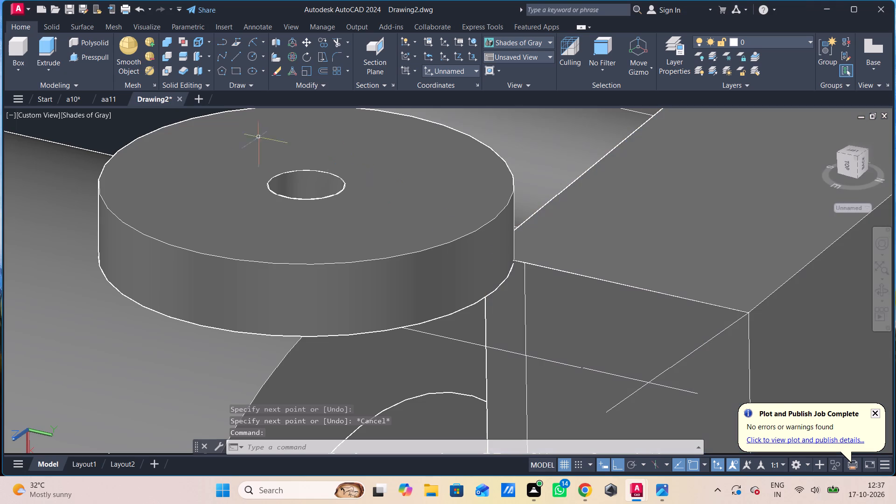
{"action": "left_click", "coordinate": [87, 118]}
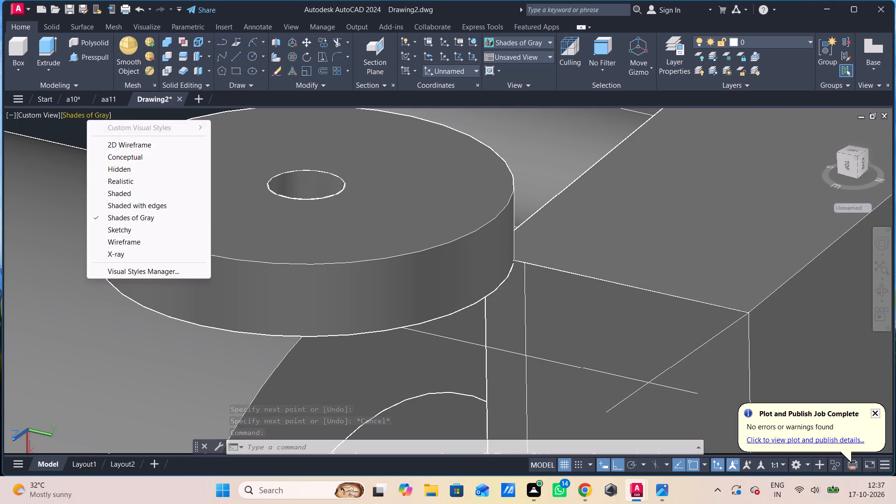
{"action": "left_click", "coordinate": [118, 144]}
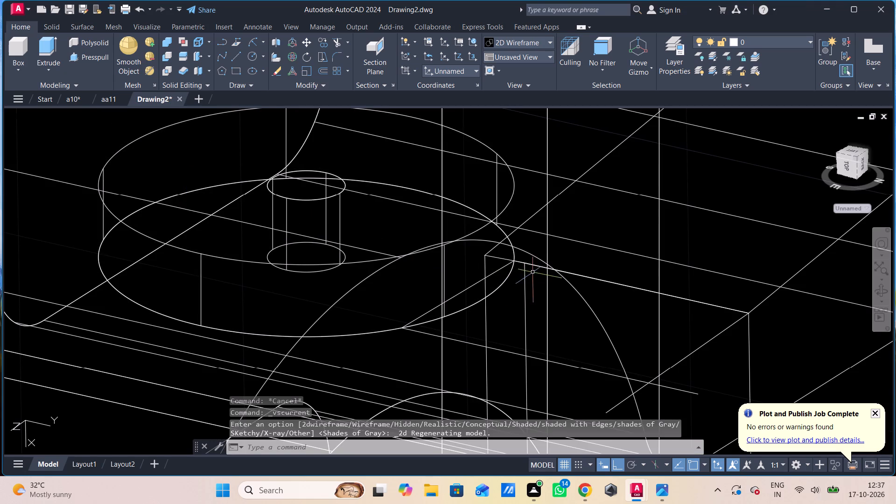
{"action": "left_click", "coordinate": [538, 267]}
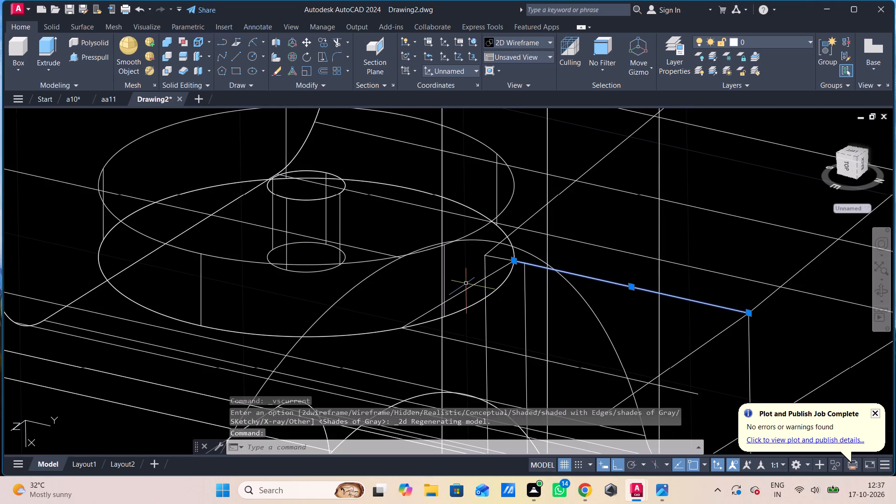
{"action": "left_click", "coordinate": [468, 288]}
{"action": "left_click", "coordinate": [473, 343]}
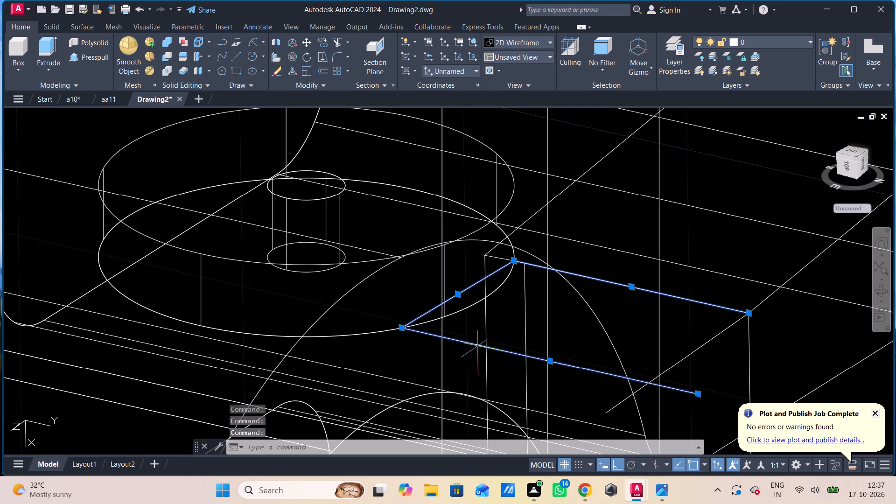
{"action": "left_click", "coordinate": [682, 360]}
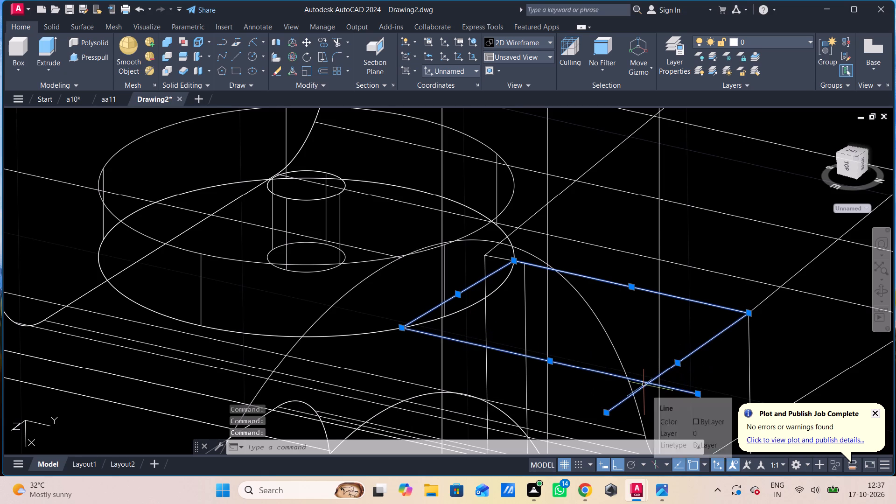
{"action": "key", "text": "m"}
{"action": "key", "text": "space"}
{"action": "left_click", "coordinate": [665, 371]}
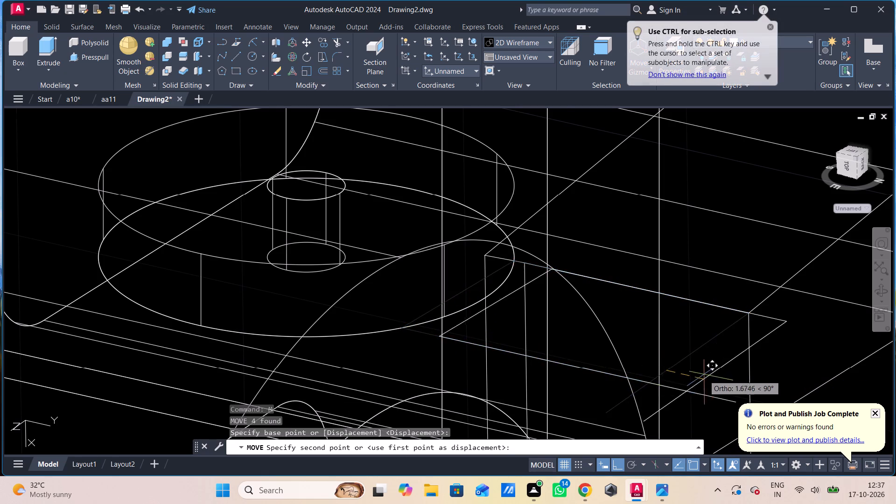
{"action": "scroll", "coordinate": [718, 368], "scroll_direction": "down", "scroll_amount": 3}
{"action": "middle_click_drag", "start_coordinate": [719, 371], "coordinate": [574, 334]}
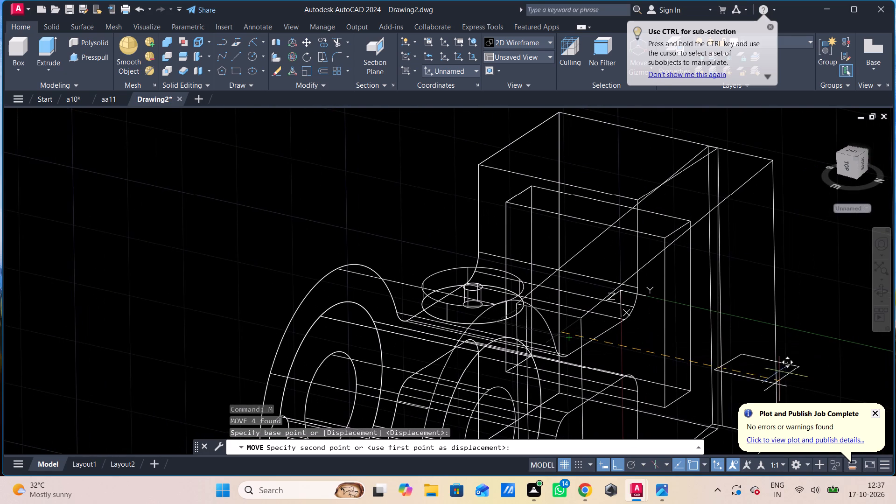
{"action": "left_click", "coordinate": [832, 376]}
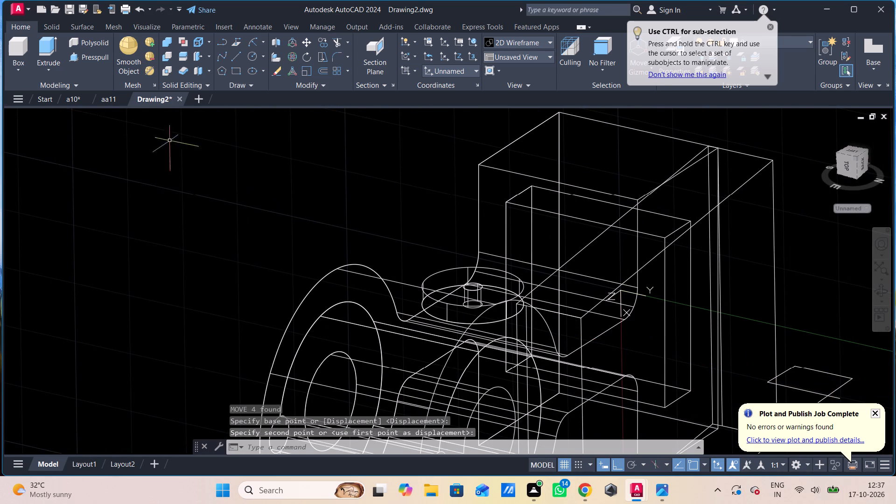
Try the Shaded with edges visual style, settling on Shades of Gray.
{"action": "left_click", "coordinate": [90, 115]}
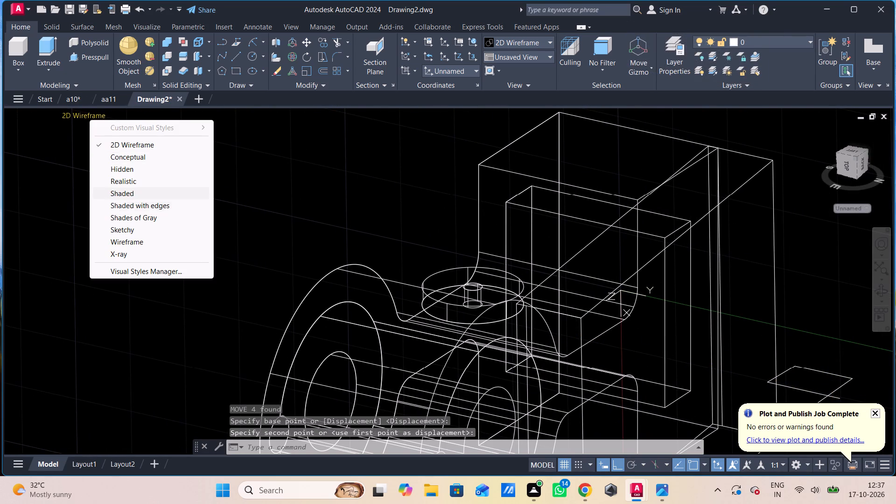
{"action": "left_click", "coordinate": [123, 206]}
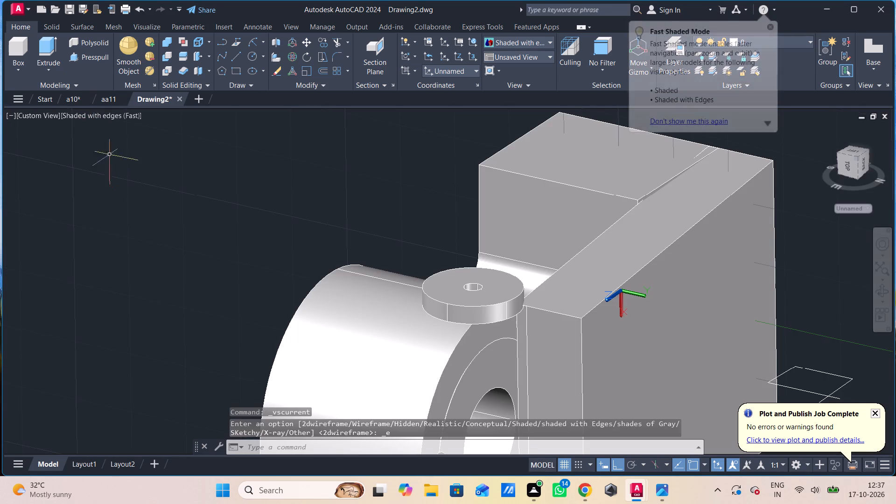
{"action": "left_click", "coordinate": [98, 114]}
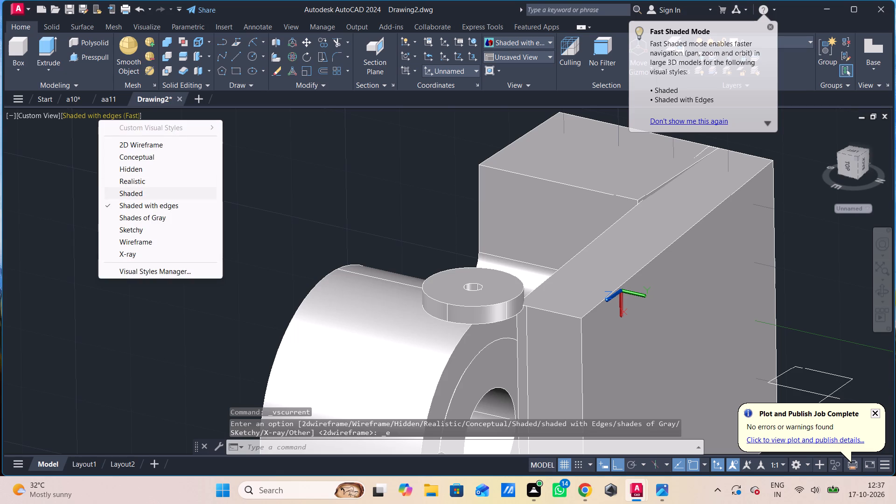
{"action": "left_click", "coordinate": [135, 221]}
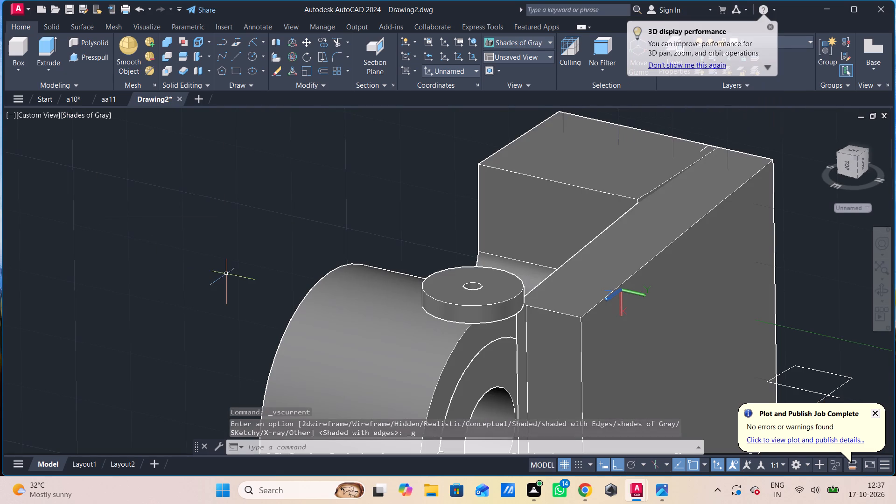
Shorten the two overshooting lines of the moved profile to their intersection so the four-sided outline closes at that corner.
{"action": "middle_click_drag", "start_coordinate": [226, 274], "coordinate": [94, 261]}
{"action": "middle_click", "coordinate": [98, 273], "text": "shift"}
{"action": "scroll", "coordinate": [105, 273], "scroll_direction": "down", "scroll_amount": 1, "text": "shift"}
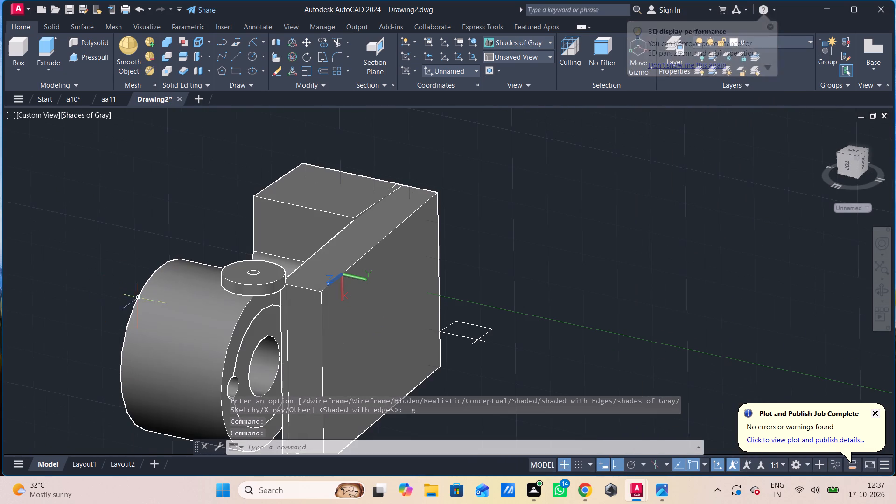
{"action": "scroll", "coordinate": [289, 330], "scroll_direction": "up", "scroll_amount": 2}
{"action": "middle_click_drag", "start_coordinate": [301, 324], "coordinate": [363, 329], "text": "shift"}
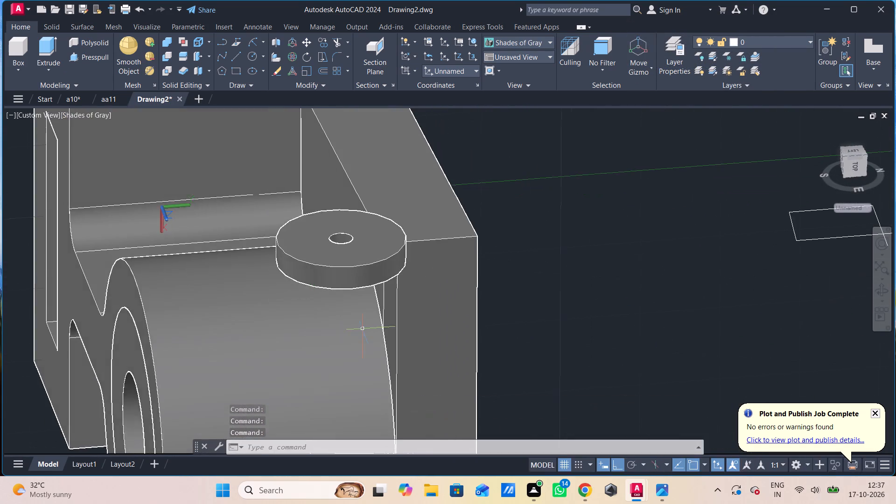
{"action": "middle_click_drag", "start_coordinate": [363, 329], "coordinate": [0, 312]}
{"action": "scroll", "coordinate": [534, 279], "scroll_direction": "up", "scroll_amount": 2}
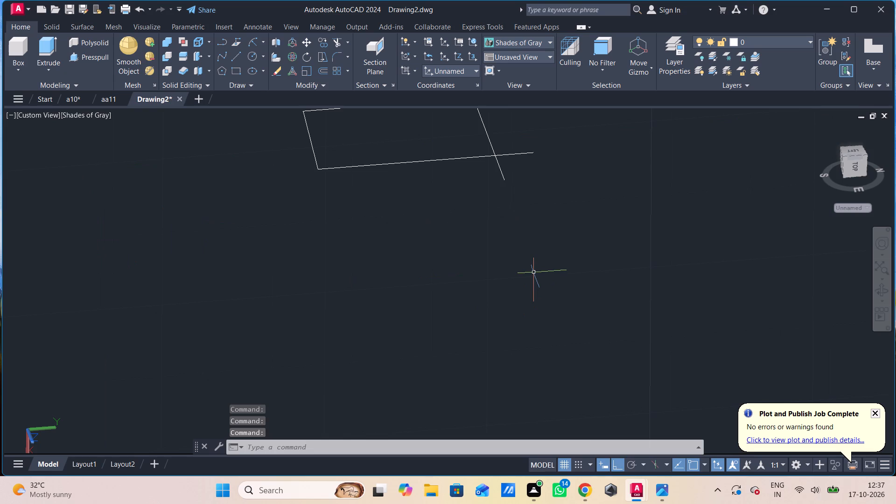
{"action": "middle_click_drag", "start_coordinate": [534, 273], "coordinate": [533, 439]}
{"action": "scroll", "coordinate": [511, 370], "scroll_direction": "up", "scroll_amount": 2}
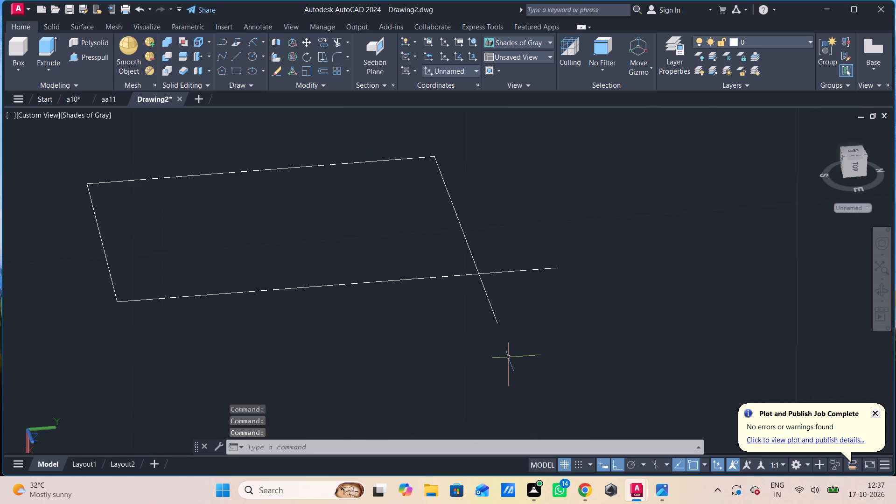
{"action": "left_click", "coordinate": [496, 321]}
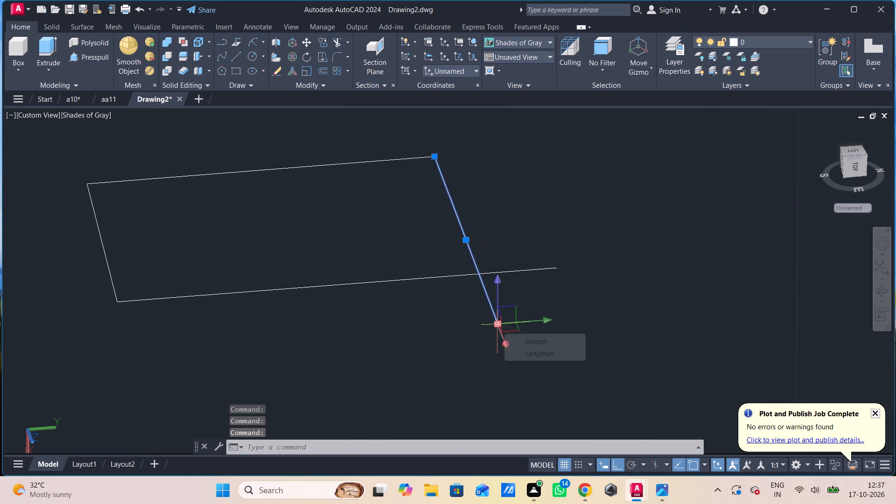
{"action": "left_click", "coordinate": [497, 323]}
{"action": "left_click", "coordinate": [480, 275]}
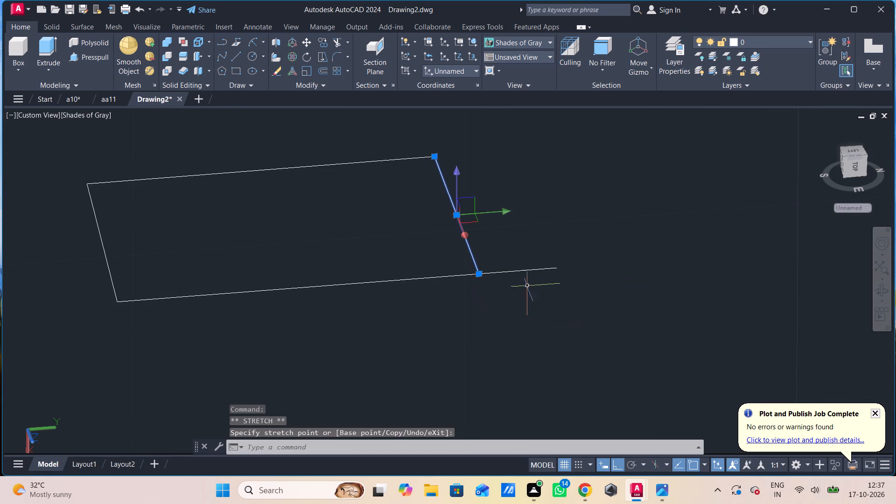
{"action": "left_click", "coordinate": [540, 269]}
{"action": "left_click", "coordinate": [556, 268]}
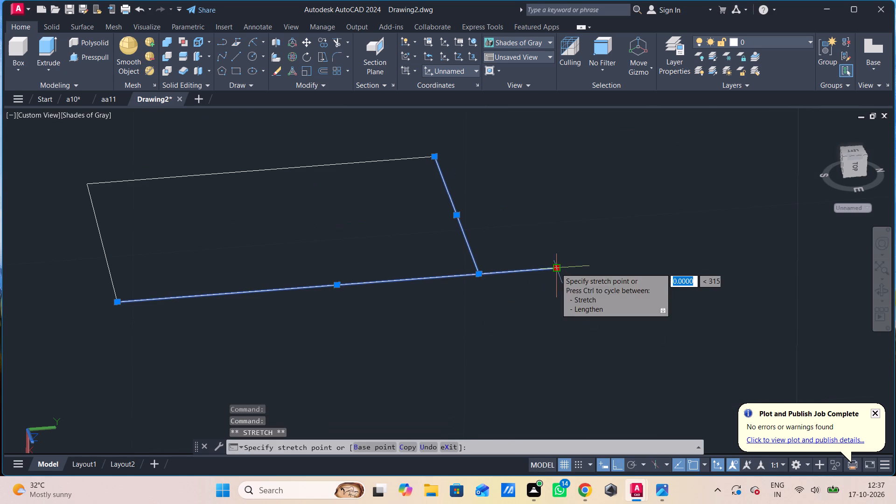
{"action": "left_click", "coordinate": [481, 276]}
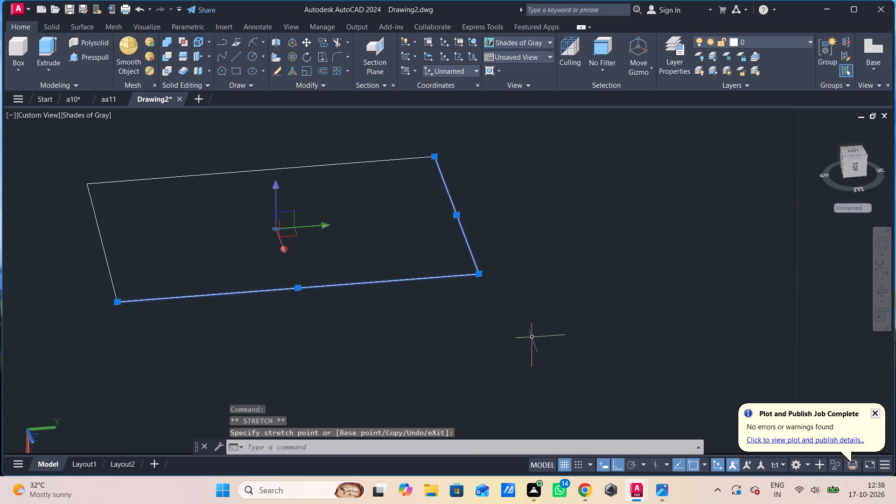
{"action": "key", "text": "Escape"}
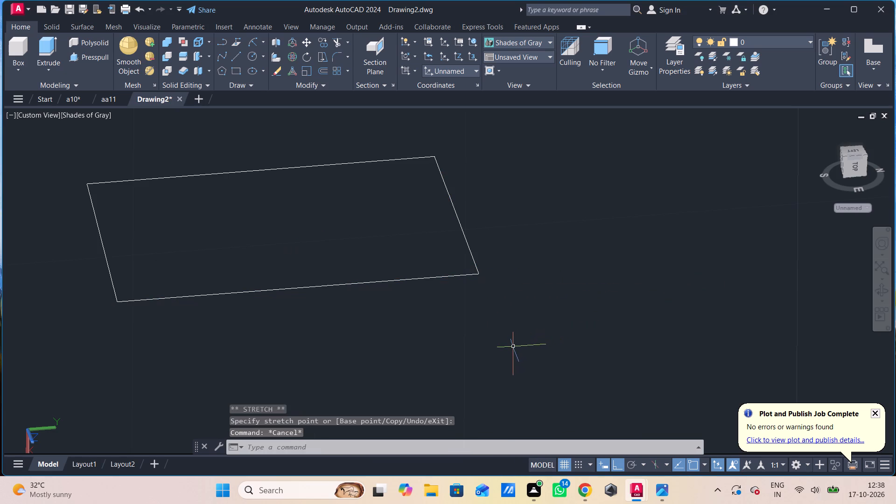
Draw an 8-long line outward from the midpoint of the profile's short side opposite the newly closed corner.
{"action": "key", "text": "l"}
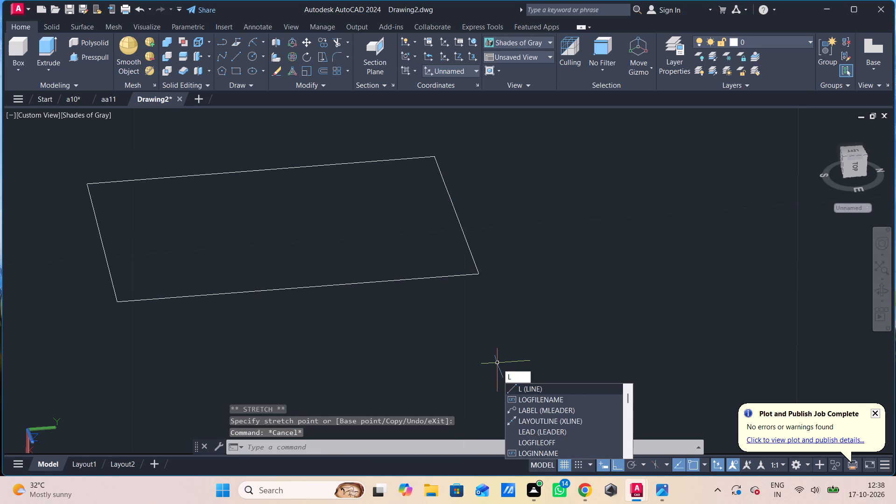
{"action": "key", "text": "Return"}
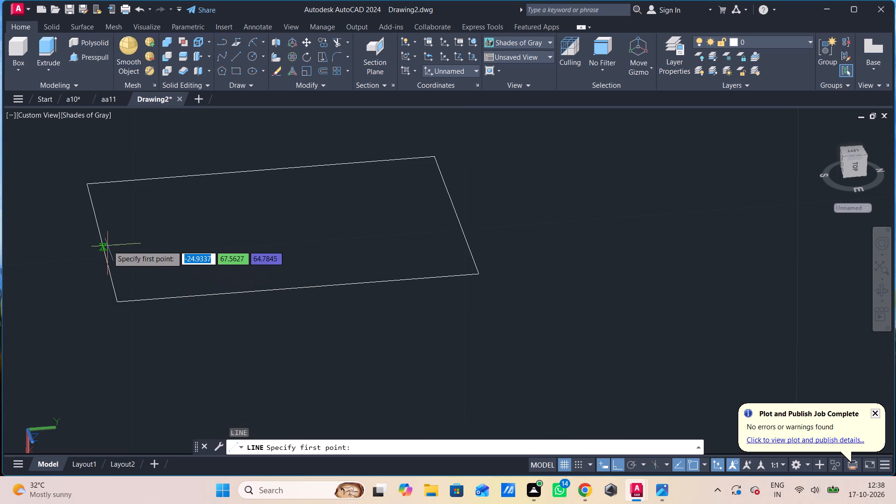
{"action": "left_click", "coordinate": [105, 243]}
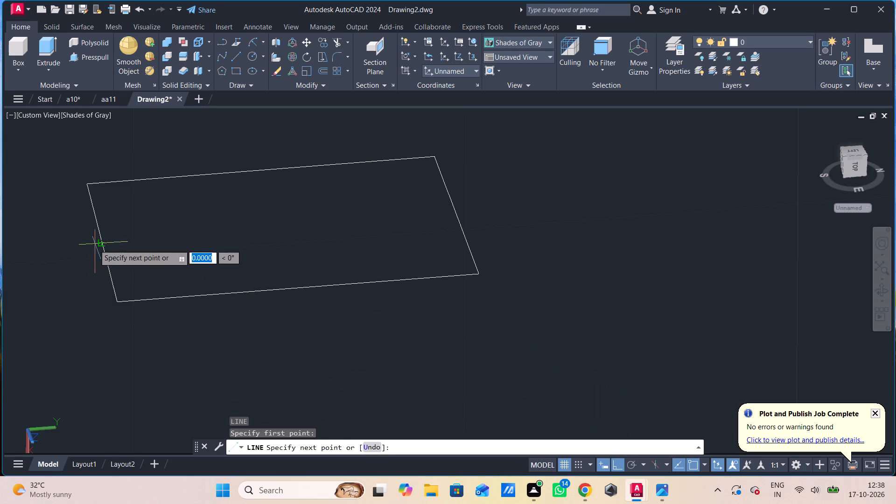
{"action": "key", "text": "8"}
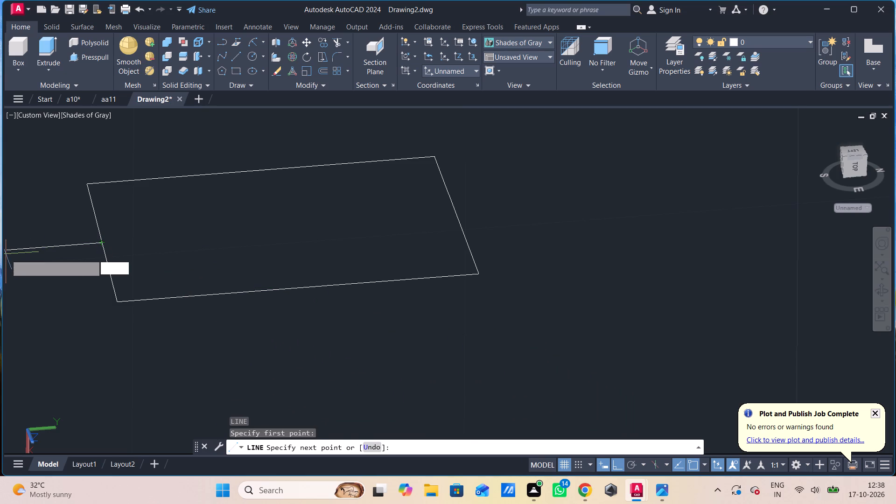
{"action": "key", "text": "Return"}
{"action": "scroll", "coordinate": [7, 260], "scroll_direction": "down", "scroll_amount": 2}
{"action": "middle_click_drag", "start_coordinate": [27, 269], "coordinate": [100, 293]}
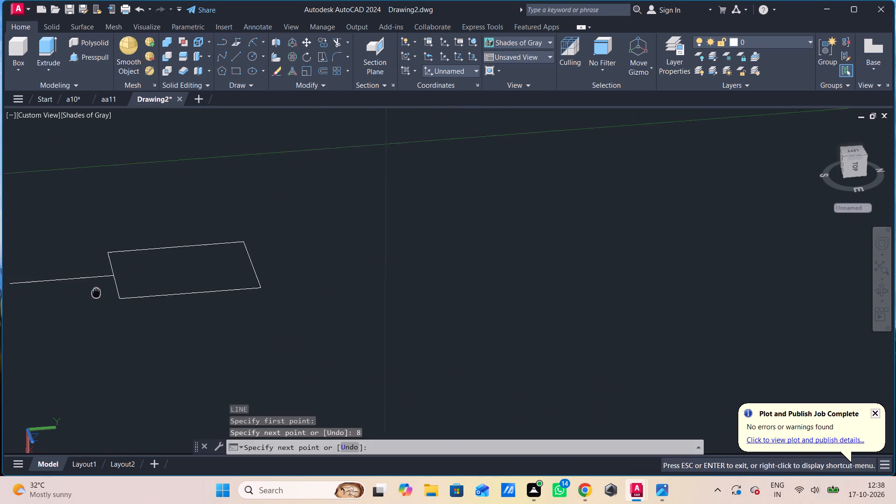
{"action": "middle_click_drag", "start_coordinate": [100, 293], "coordinate": [245, 322]}
{"action": "key", "text": "Escape"}
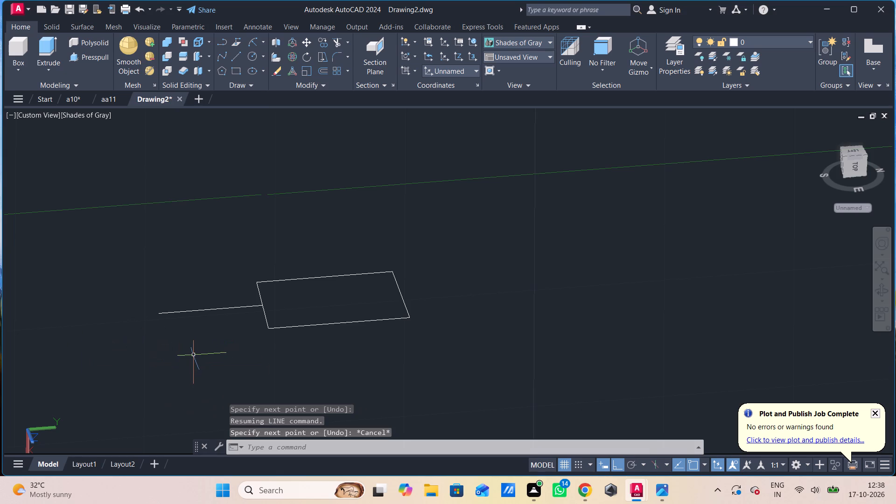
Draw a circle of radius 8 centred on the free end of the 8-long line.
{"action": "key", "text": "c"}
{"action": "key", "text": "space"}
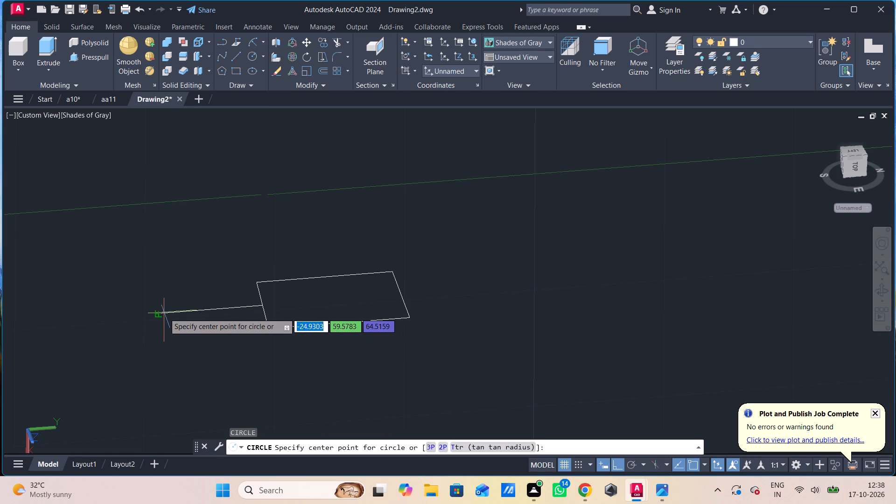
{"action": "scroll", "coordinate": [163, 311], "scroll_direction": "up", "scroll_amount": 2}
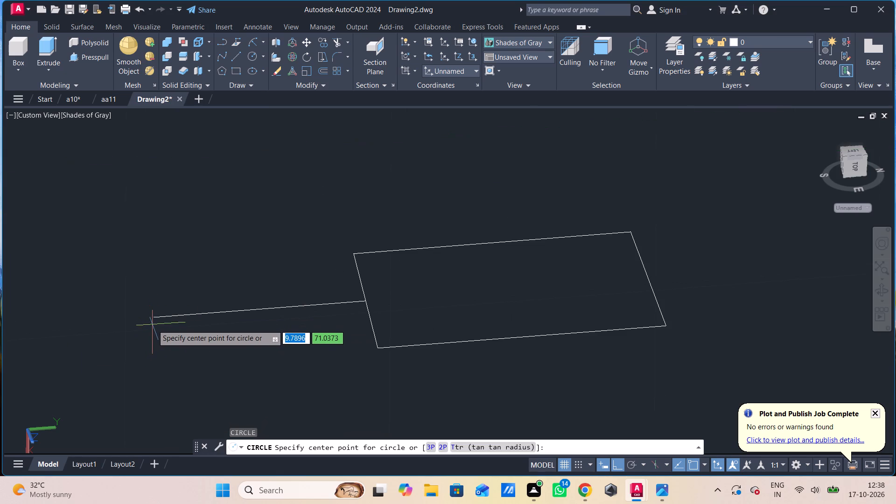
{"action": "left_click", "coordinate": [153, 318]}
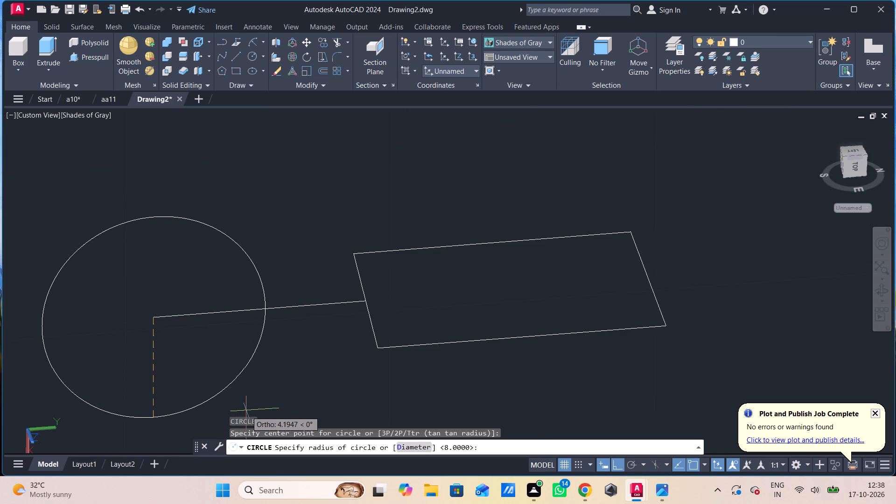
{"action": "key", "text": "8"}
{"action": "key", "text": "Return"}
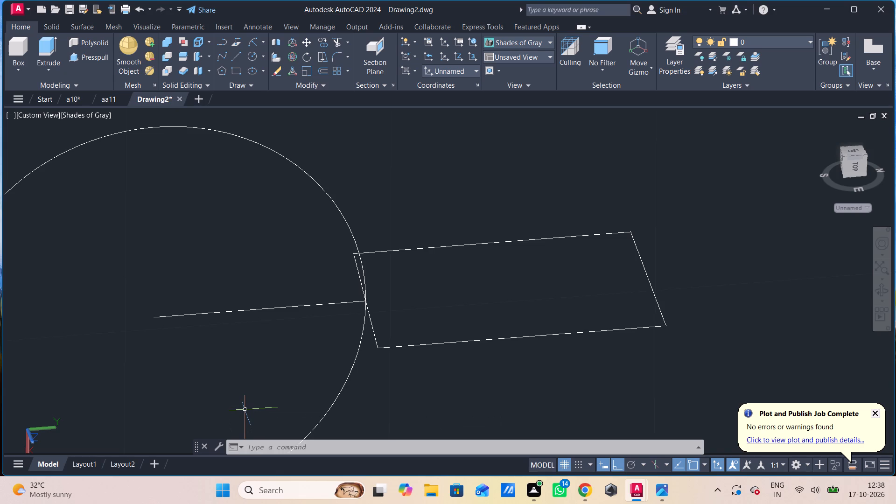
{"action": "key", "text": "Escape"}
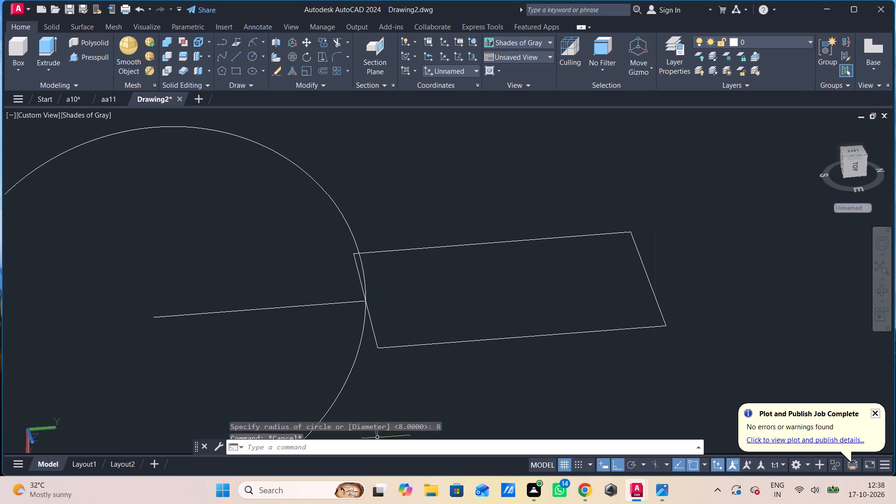
Delete the radius-8 circle and the 8-long line, leaving only the four-sided outline.
{"action": "left_click", "coordinate": [353, 369]}
{"action": "key", "text": "Delete"}
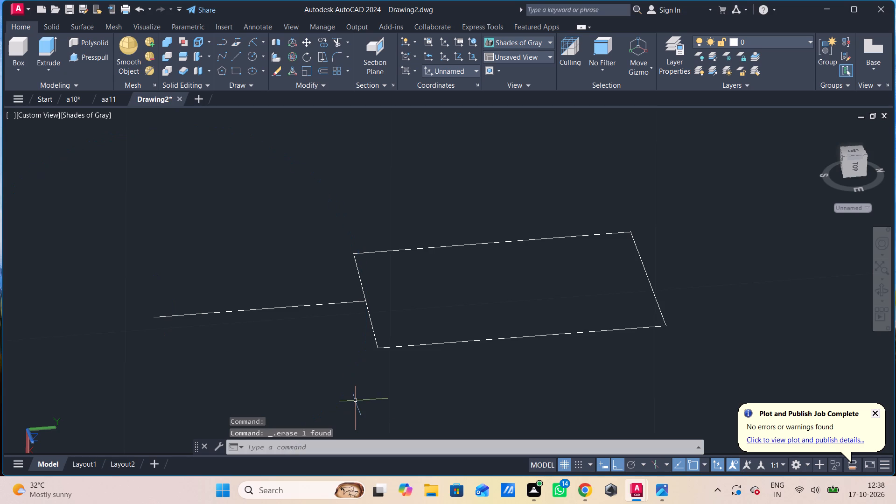
{"action": "left_click", "coordinate": [336, 303]}
{"action": "key", "text": "Delete"}
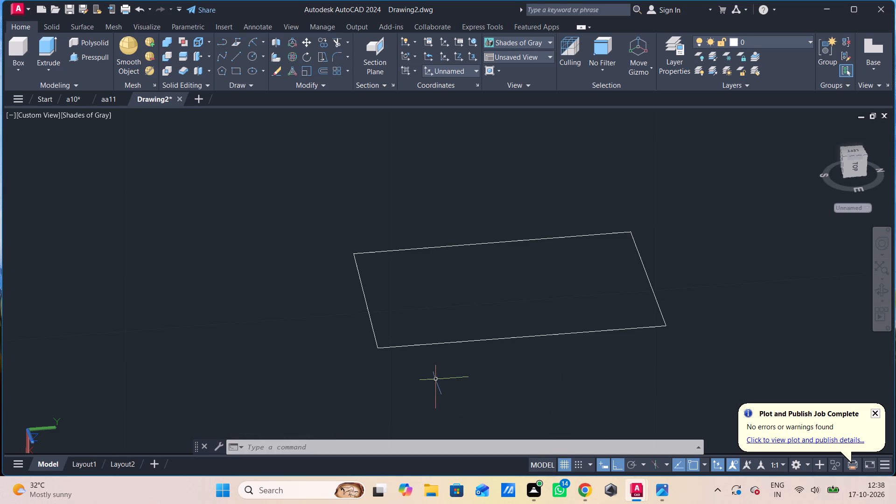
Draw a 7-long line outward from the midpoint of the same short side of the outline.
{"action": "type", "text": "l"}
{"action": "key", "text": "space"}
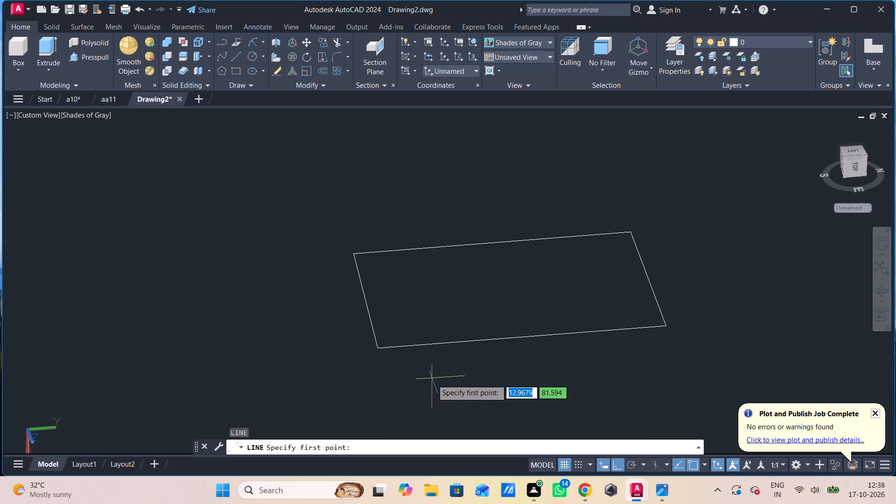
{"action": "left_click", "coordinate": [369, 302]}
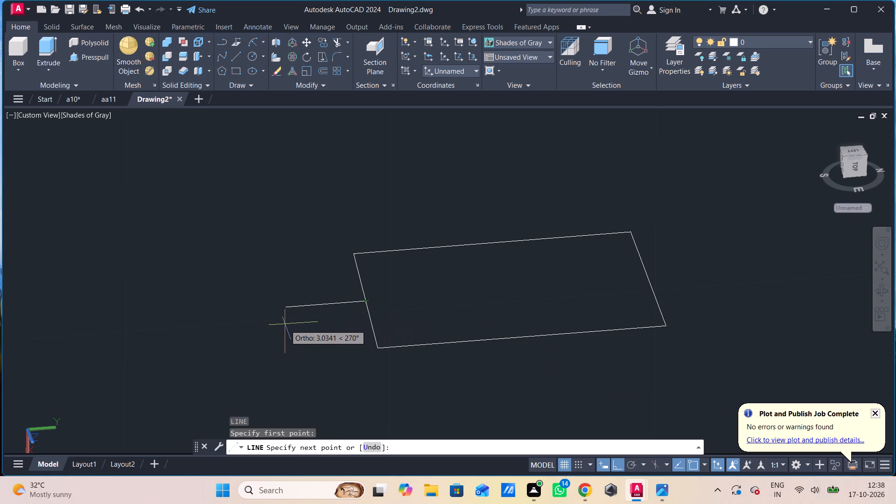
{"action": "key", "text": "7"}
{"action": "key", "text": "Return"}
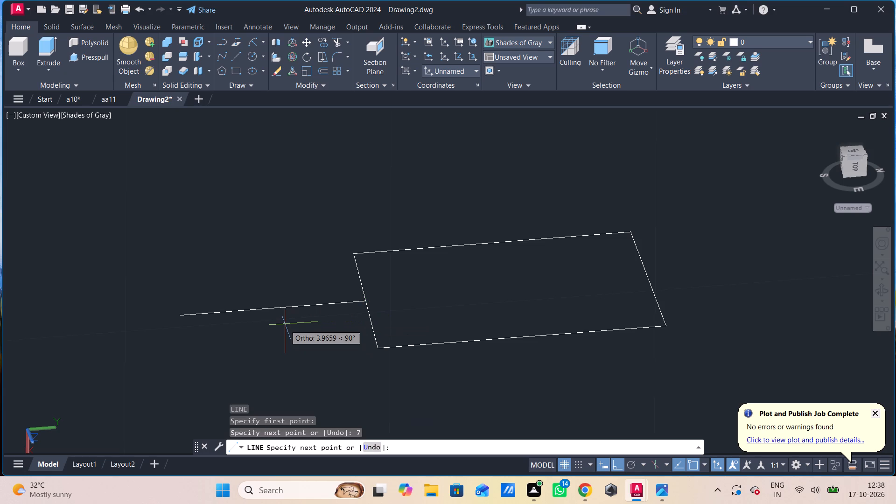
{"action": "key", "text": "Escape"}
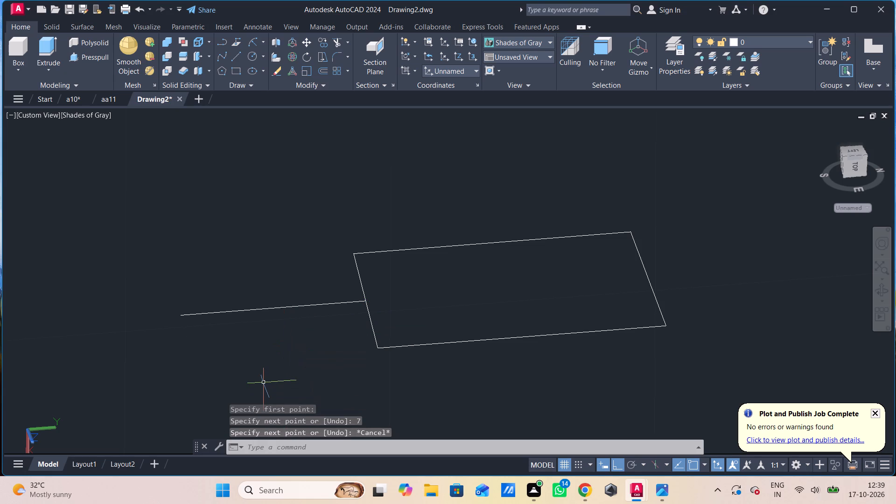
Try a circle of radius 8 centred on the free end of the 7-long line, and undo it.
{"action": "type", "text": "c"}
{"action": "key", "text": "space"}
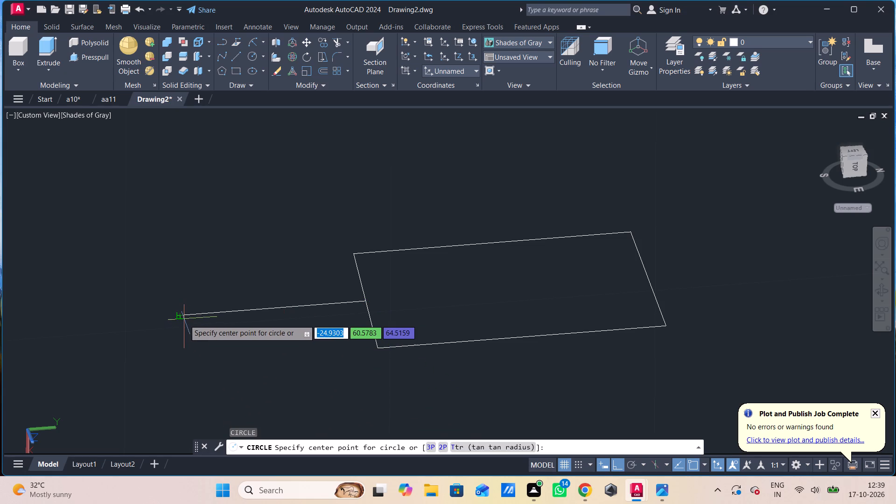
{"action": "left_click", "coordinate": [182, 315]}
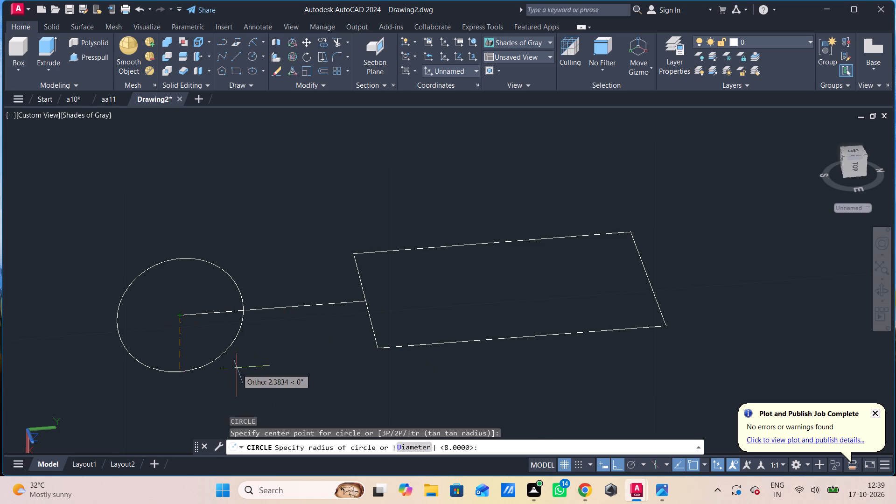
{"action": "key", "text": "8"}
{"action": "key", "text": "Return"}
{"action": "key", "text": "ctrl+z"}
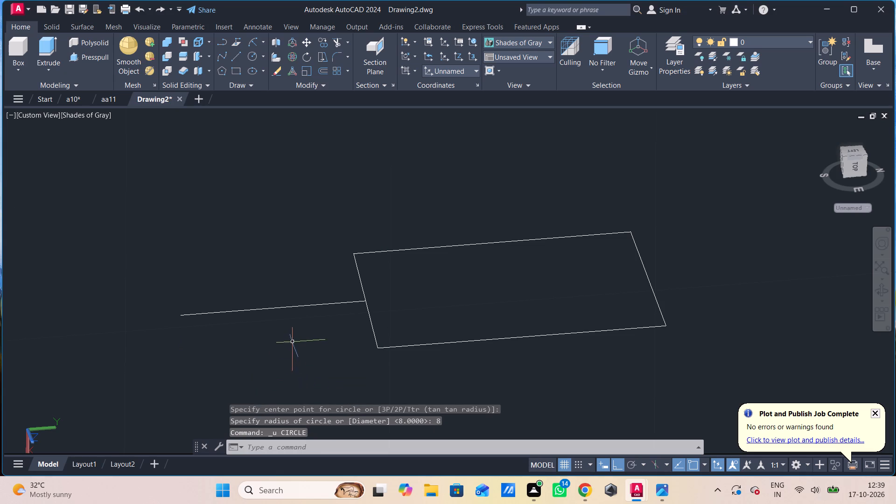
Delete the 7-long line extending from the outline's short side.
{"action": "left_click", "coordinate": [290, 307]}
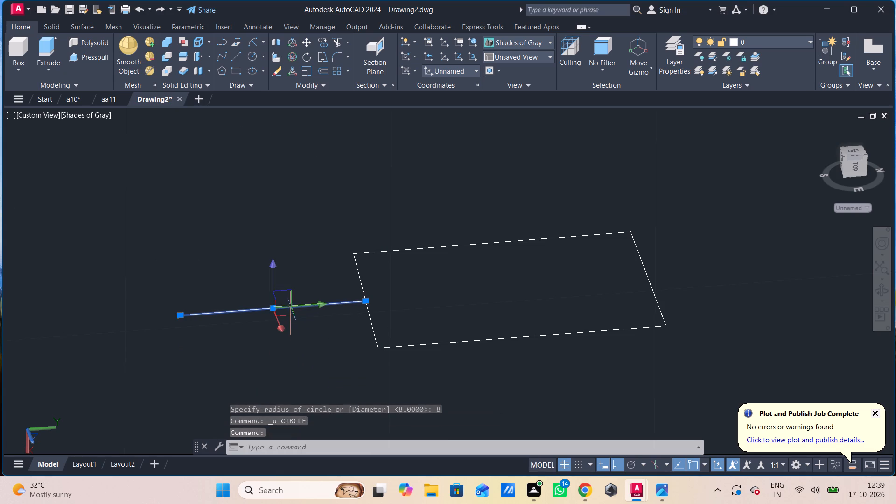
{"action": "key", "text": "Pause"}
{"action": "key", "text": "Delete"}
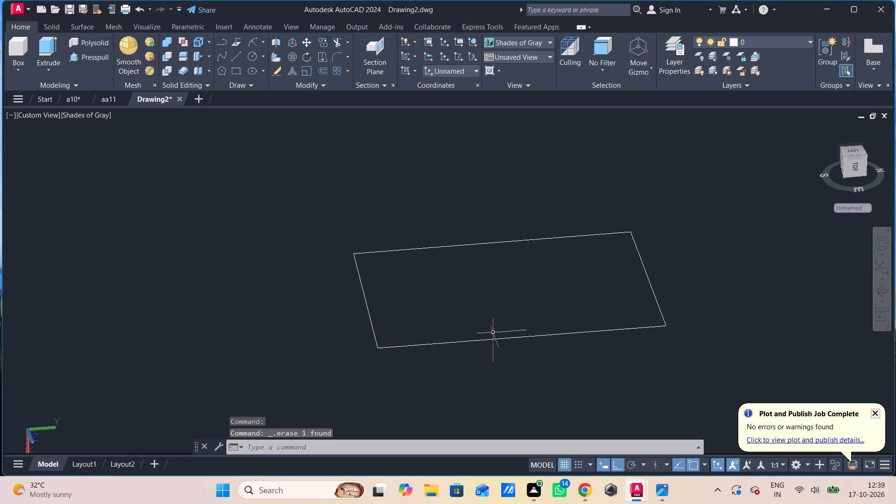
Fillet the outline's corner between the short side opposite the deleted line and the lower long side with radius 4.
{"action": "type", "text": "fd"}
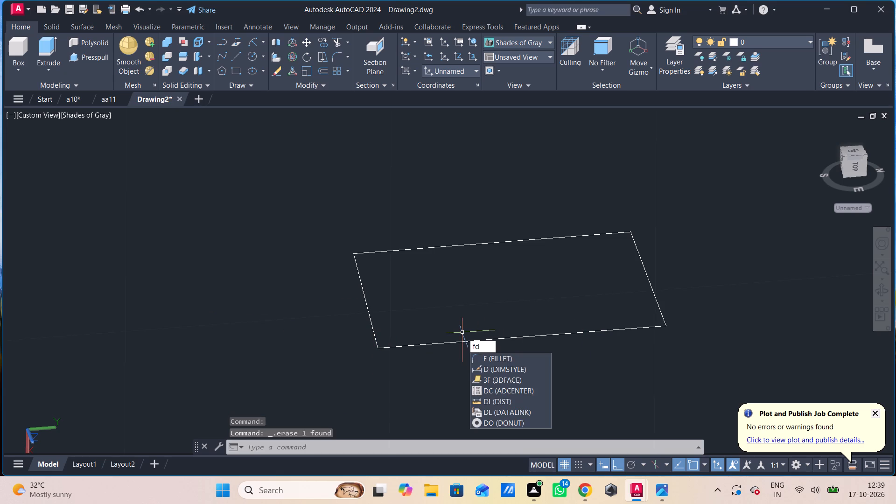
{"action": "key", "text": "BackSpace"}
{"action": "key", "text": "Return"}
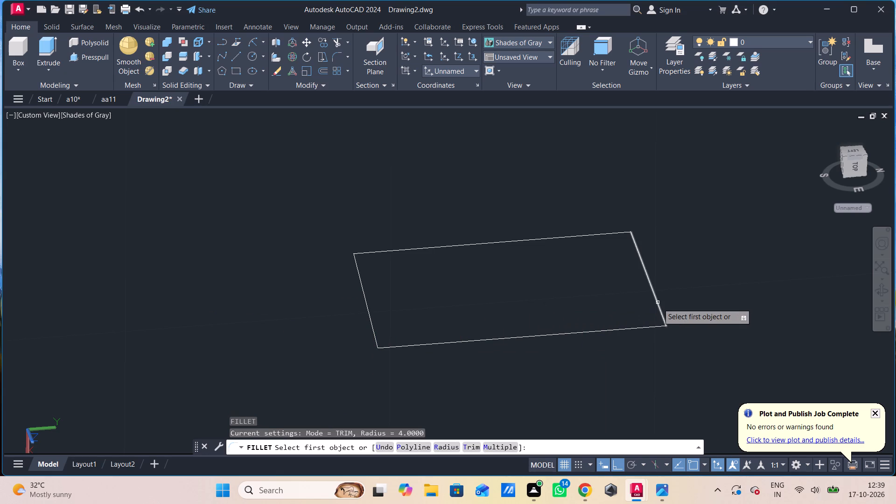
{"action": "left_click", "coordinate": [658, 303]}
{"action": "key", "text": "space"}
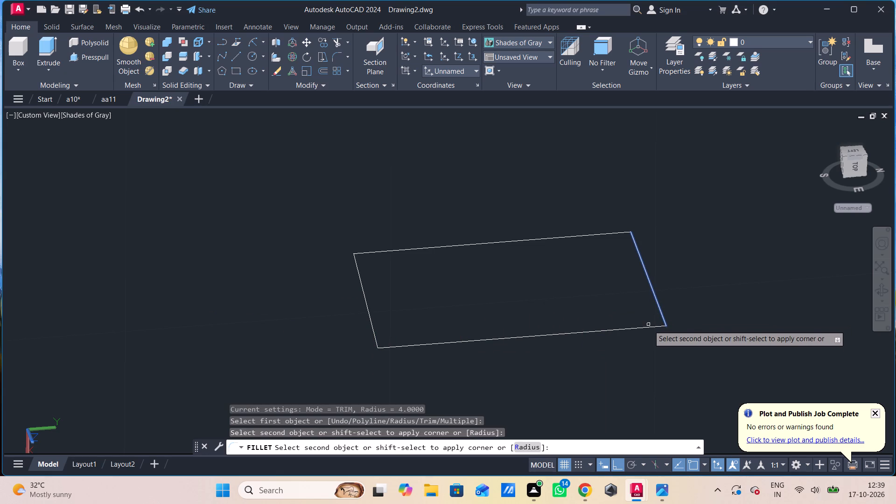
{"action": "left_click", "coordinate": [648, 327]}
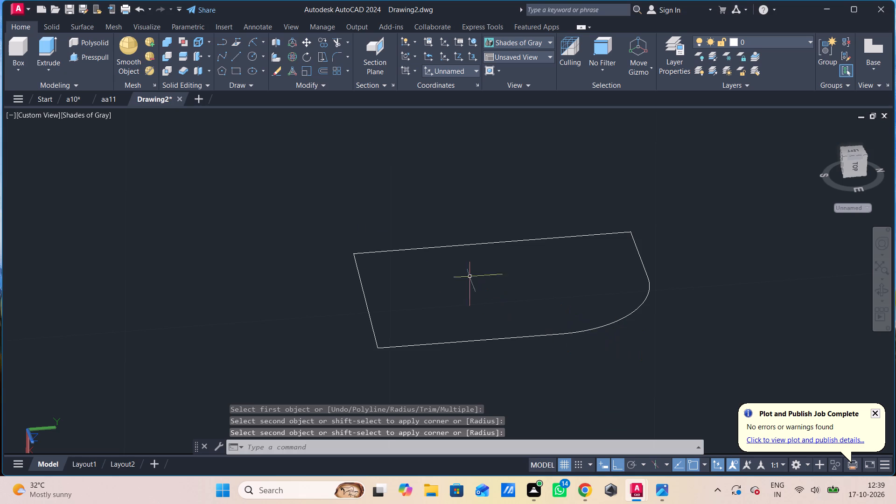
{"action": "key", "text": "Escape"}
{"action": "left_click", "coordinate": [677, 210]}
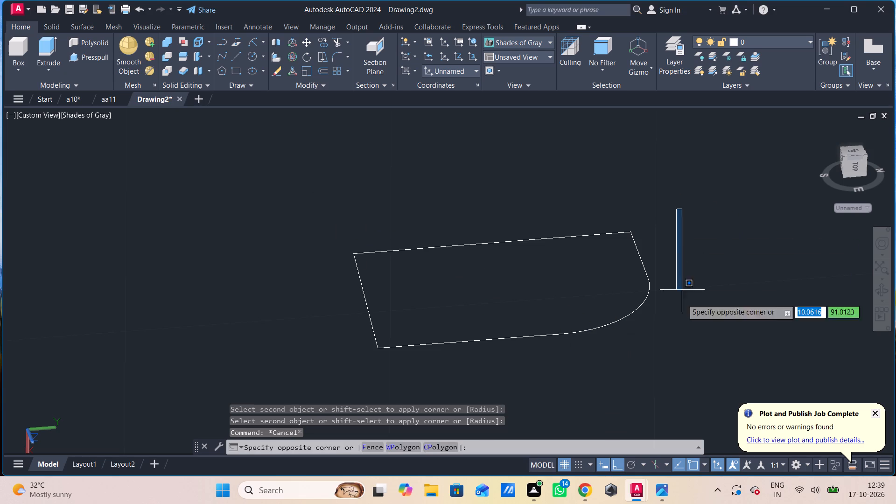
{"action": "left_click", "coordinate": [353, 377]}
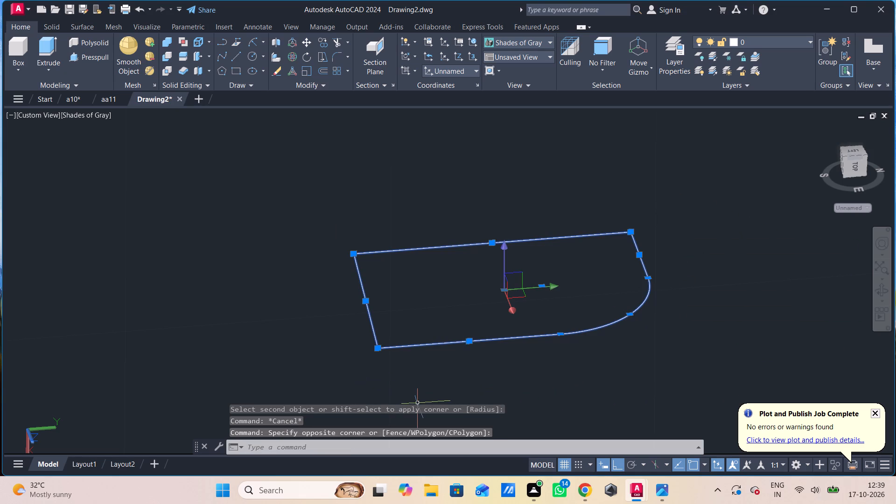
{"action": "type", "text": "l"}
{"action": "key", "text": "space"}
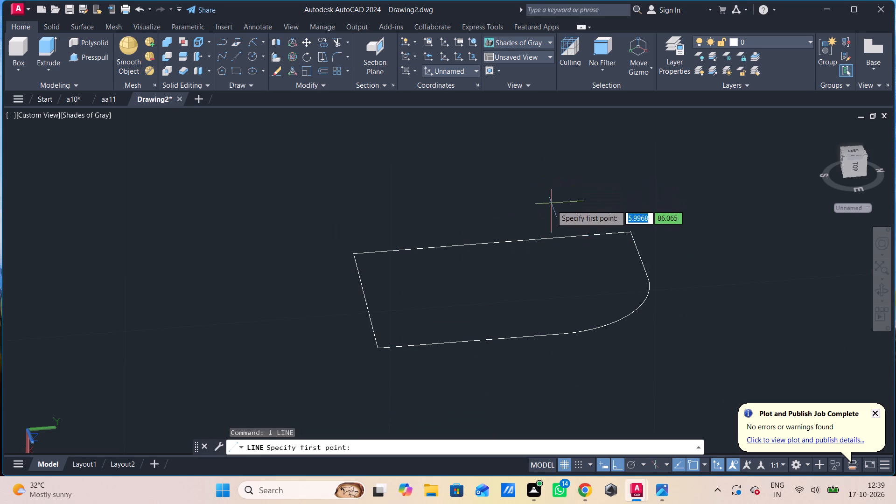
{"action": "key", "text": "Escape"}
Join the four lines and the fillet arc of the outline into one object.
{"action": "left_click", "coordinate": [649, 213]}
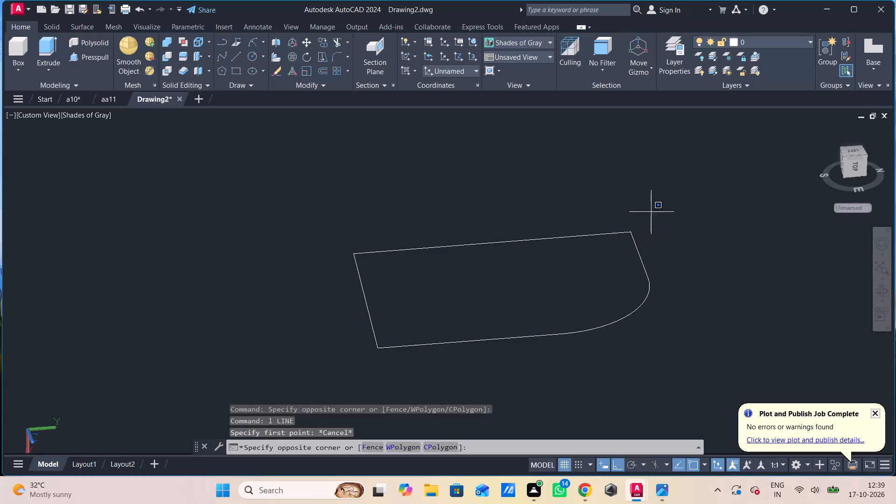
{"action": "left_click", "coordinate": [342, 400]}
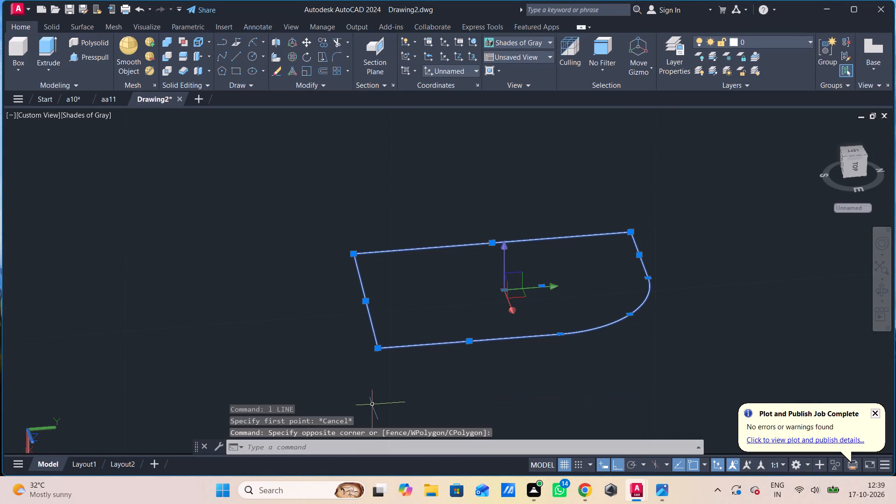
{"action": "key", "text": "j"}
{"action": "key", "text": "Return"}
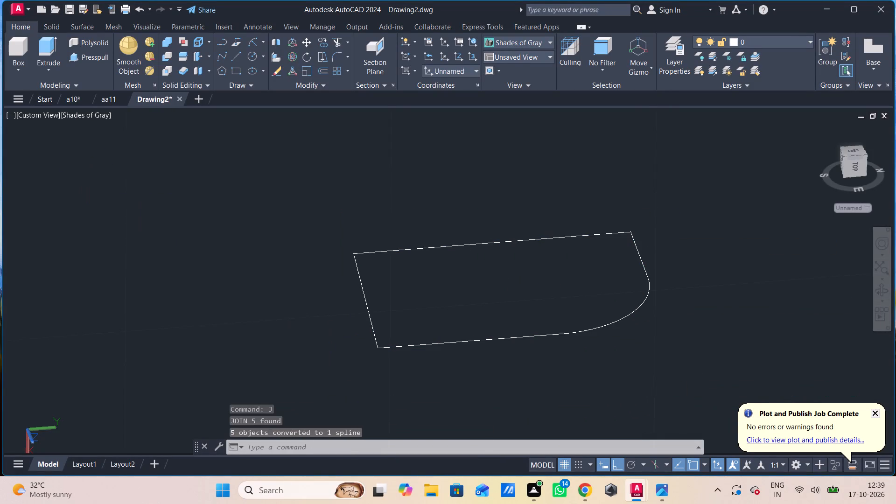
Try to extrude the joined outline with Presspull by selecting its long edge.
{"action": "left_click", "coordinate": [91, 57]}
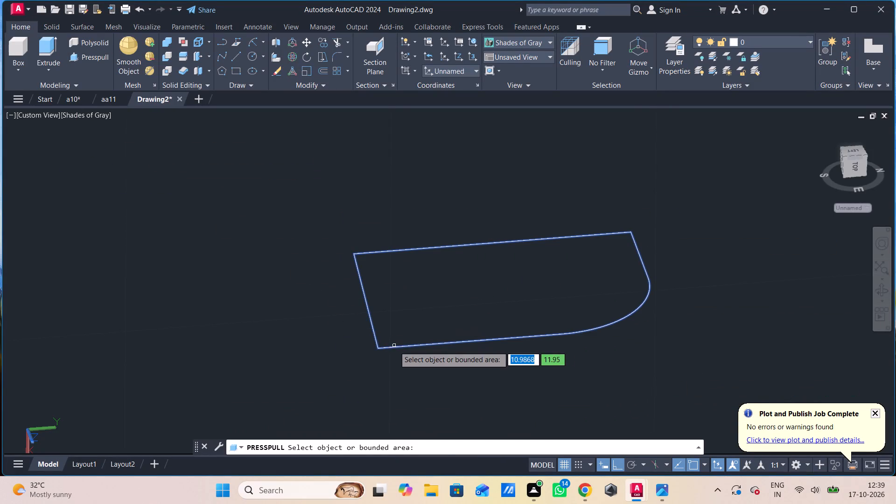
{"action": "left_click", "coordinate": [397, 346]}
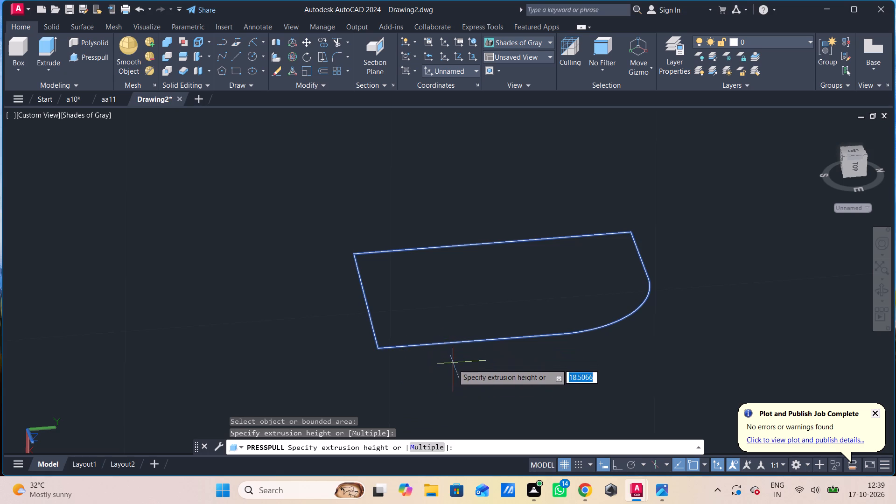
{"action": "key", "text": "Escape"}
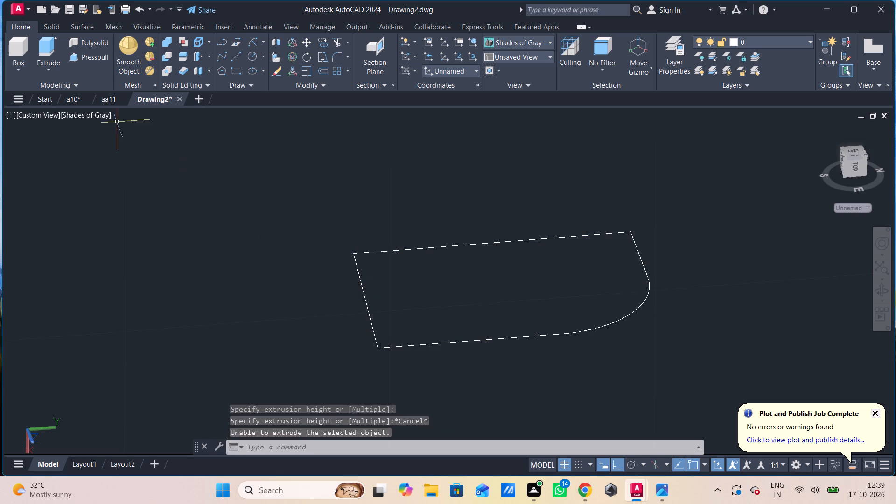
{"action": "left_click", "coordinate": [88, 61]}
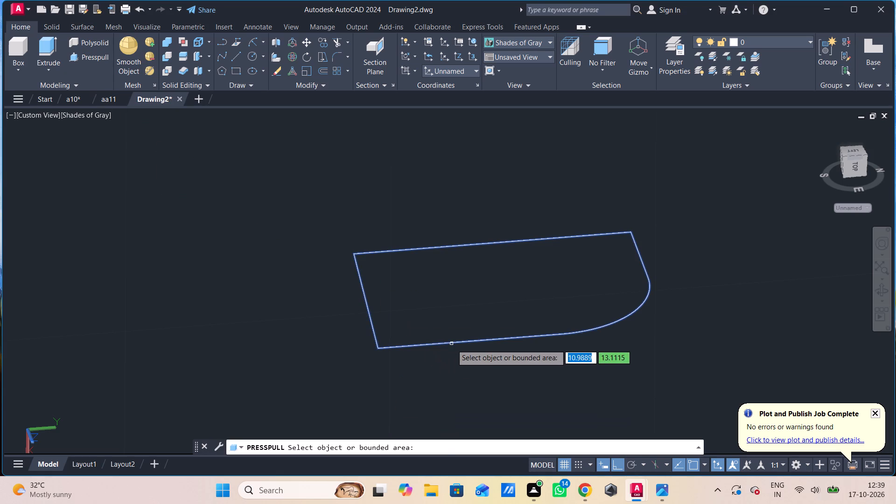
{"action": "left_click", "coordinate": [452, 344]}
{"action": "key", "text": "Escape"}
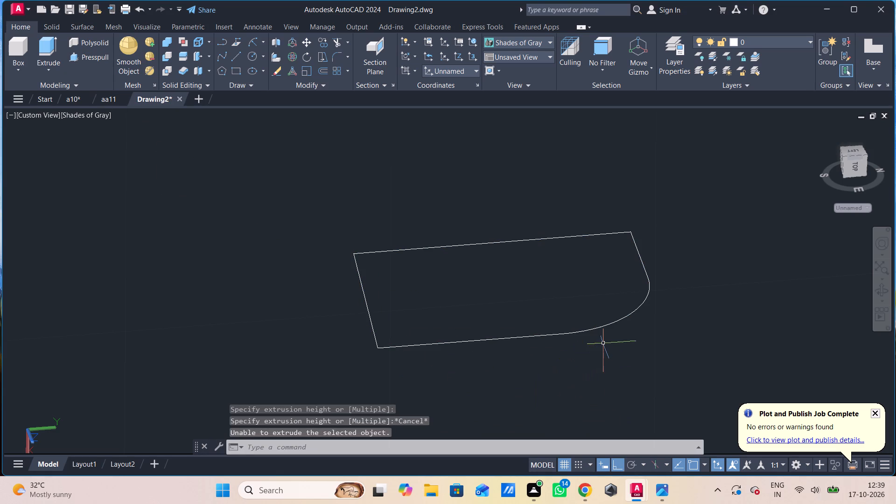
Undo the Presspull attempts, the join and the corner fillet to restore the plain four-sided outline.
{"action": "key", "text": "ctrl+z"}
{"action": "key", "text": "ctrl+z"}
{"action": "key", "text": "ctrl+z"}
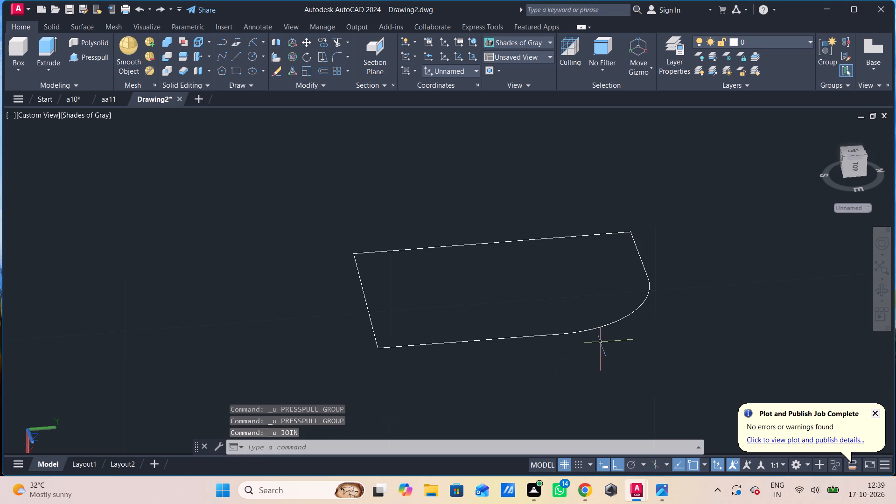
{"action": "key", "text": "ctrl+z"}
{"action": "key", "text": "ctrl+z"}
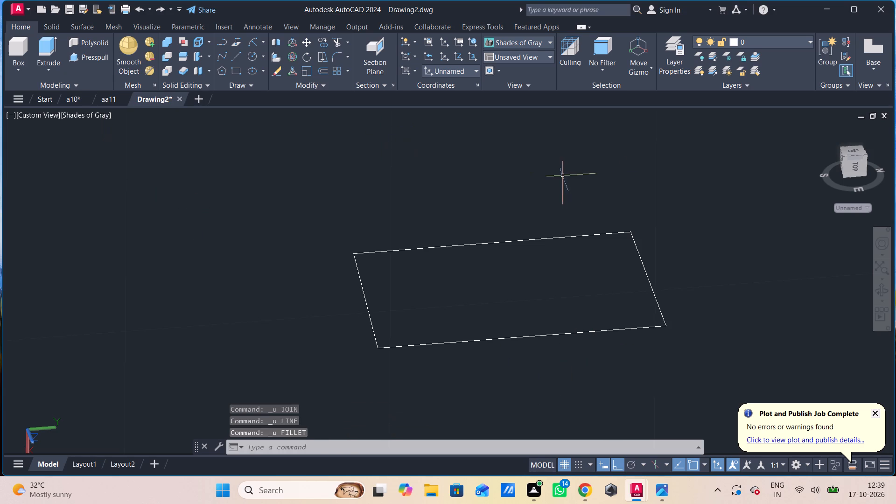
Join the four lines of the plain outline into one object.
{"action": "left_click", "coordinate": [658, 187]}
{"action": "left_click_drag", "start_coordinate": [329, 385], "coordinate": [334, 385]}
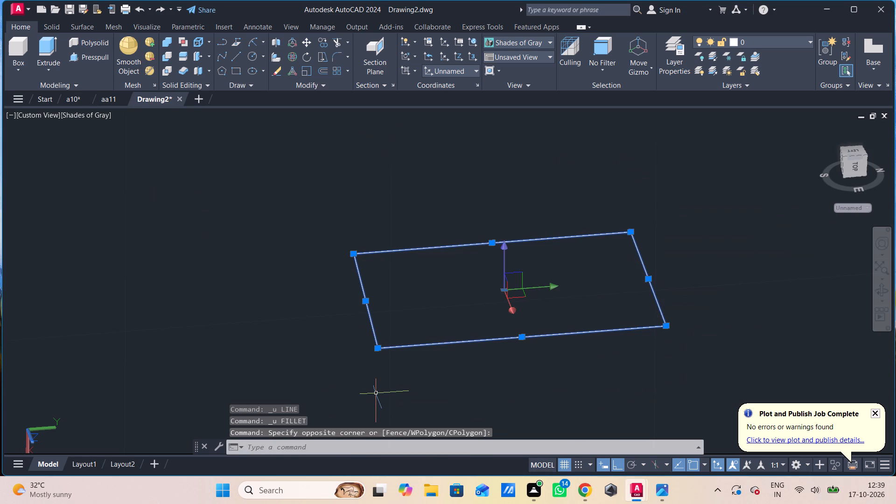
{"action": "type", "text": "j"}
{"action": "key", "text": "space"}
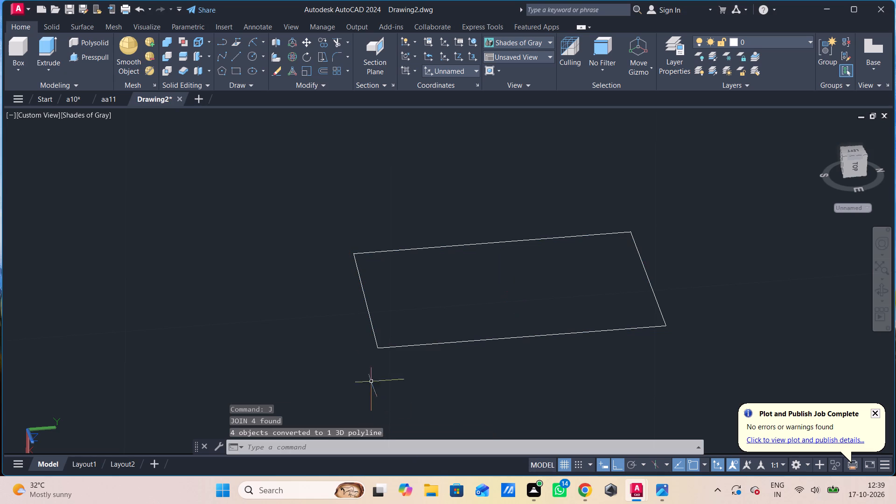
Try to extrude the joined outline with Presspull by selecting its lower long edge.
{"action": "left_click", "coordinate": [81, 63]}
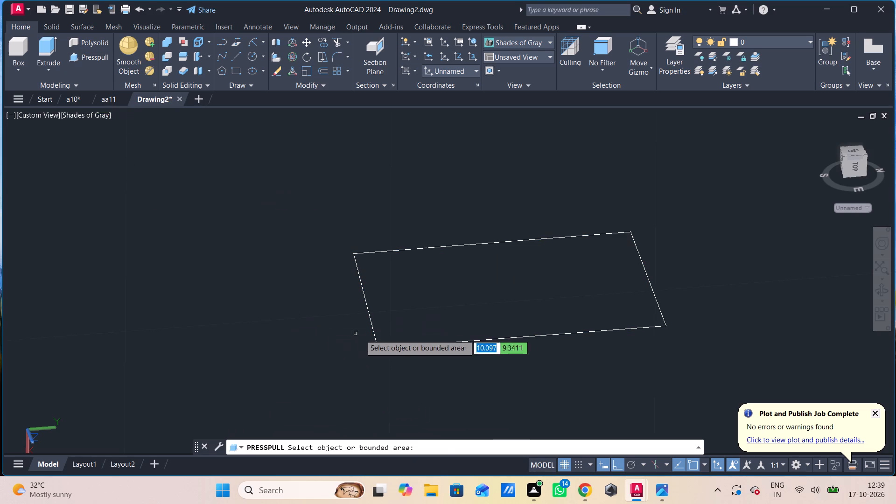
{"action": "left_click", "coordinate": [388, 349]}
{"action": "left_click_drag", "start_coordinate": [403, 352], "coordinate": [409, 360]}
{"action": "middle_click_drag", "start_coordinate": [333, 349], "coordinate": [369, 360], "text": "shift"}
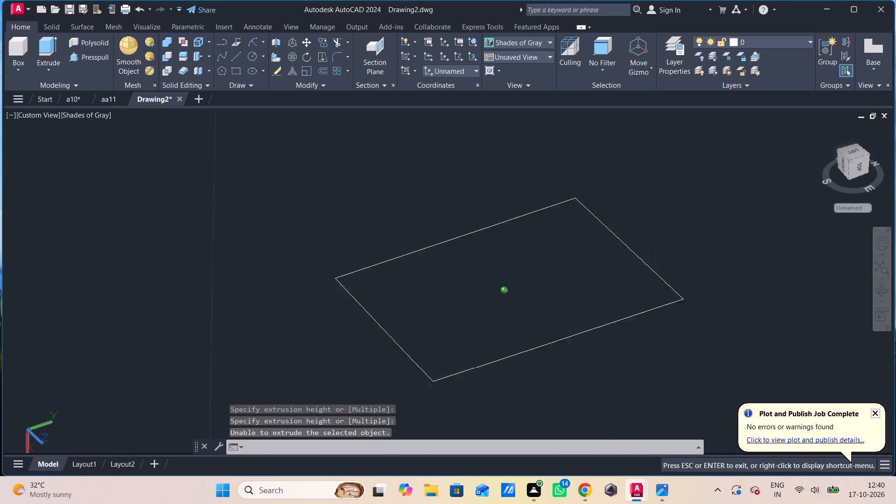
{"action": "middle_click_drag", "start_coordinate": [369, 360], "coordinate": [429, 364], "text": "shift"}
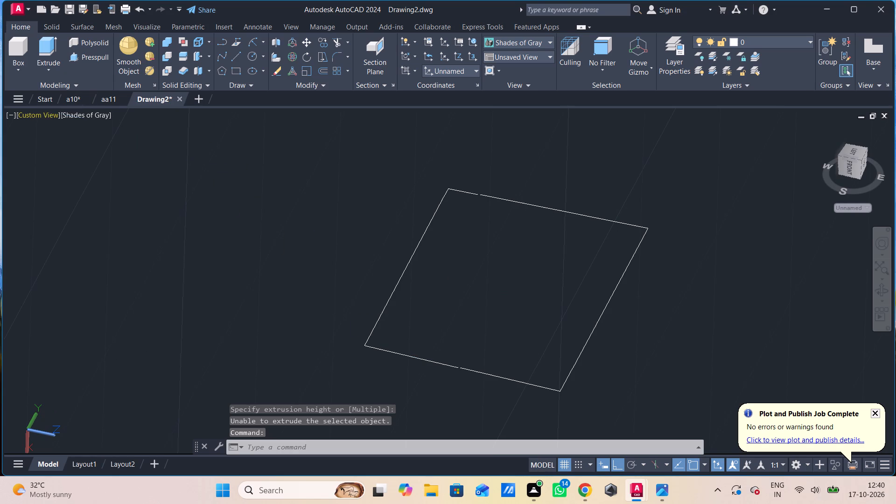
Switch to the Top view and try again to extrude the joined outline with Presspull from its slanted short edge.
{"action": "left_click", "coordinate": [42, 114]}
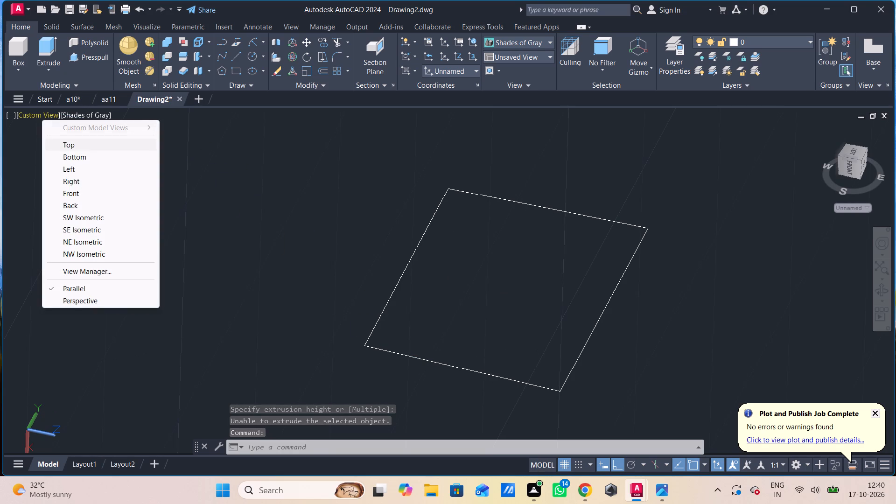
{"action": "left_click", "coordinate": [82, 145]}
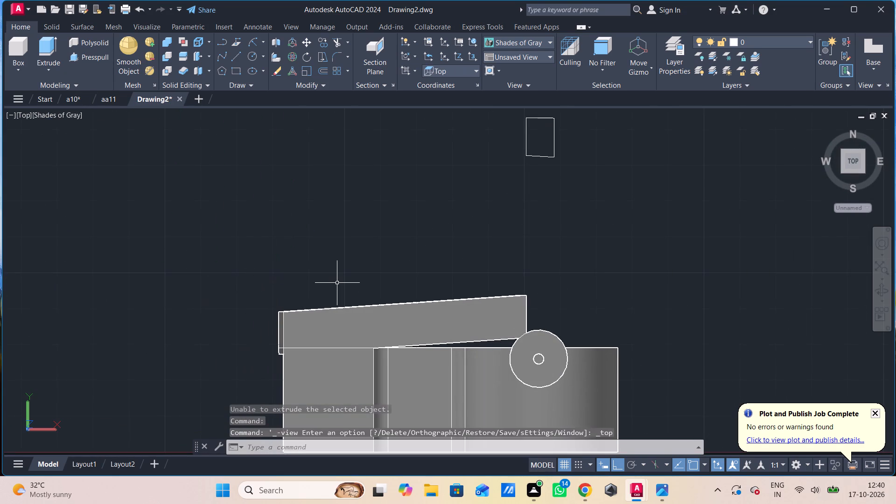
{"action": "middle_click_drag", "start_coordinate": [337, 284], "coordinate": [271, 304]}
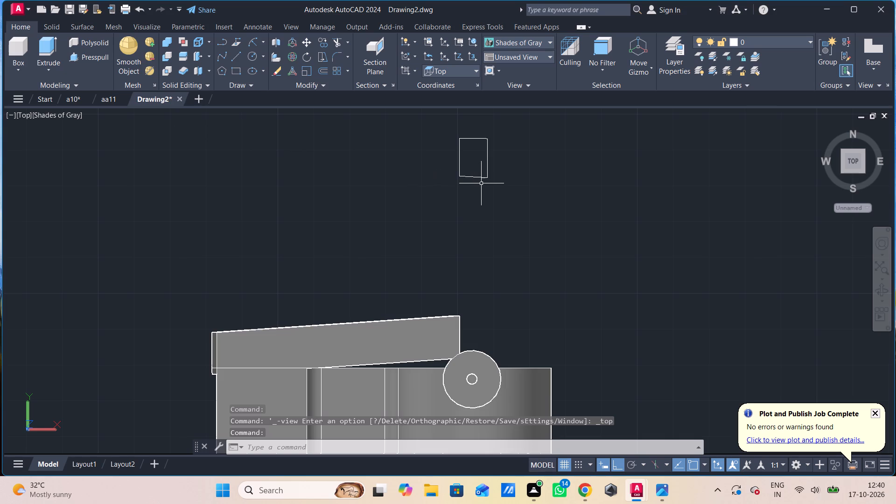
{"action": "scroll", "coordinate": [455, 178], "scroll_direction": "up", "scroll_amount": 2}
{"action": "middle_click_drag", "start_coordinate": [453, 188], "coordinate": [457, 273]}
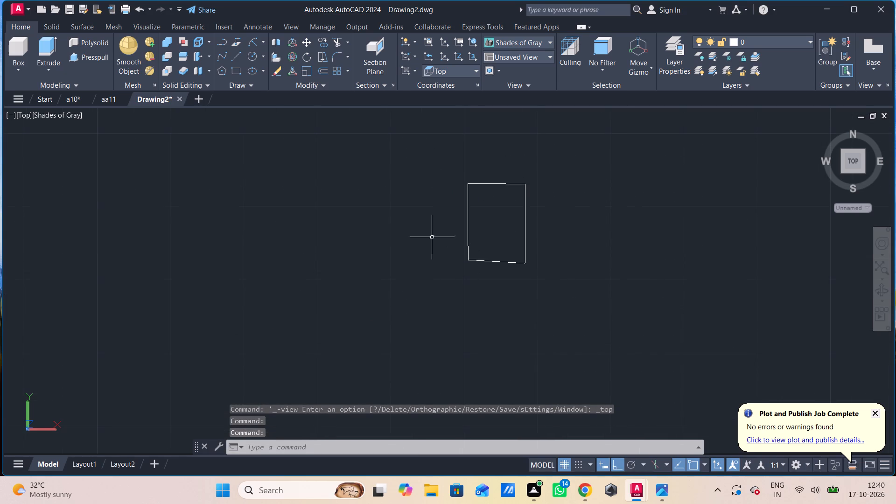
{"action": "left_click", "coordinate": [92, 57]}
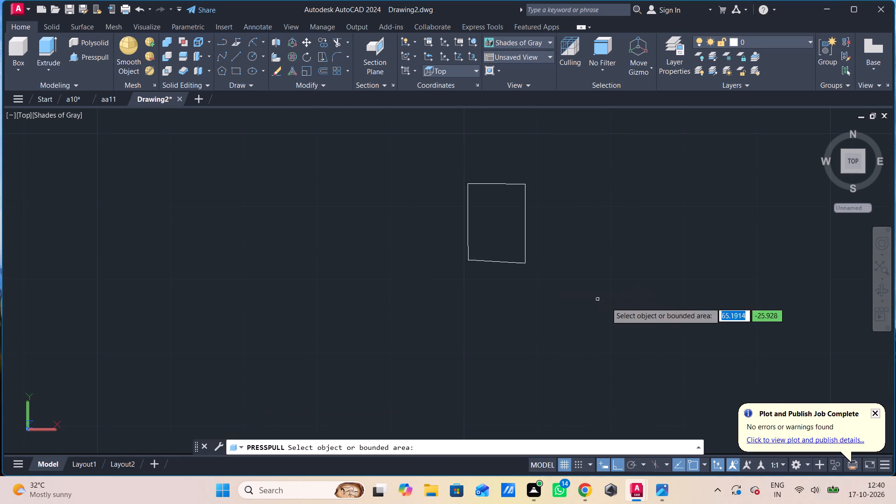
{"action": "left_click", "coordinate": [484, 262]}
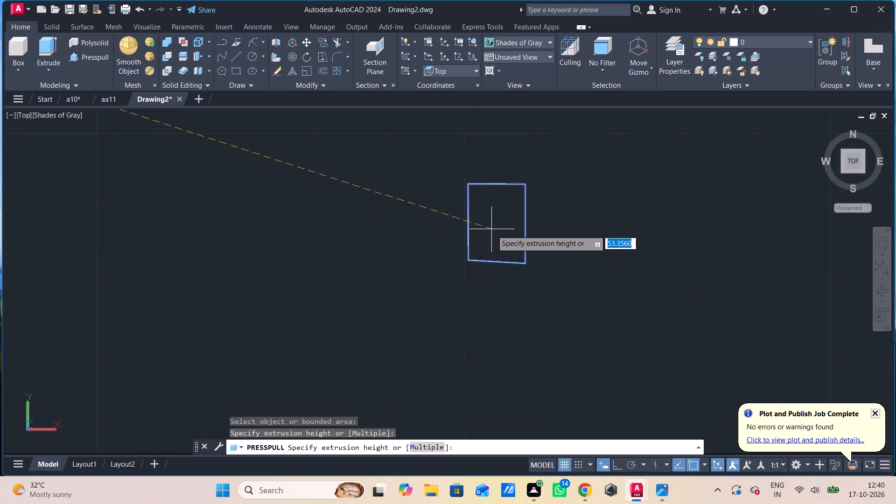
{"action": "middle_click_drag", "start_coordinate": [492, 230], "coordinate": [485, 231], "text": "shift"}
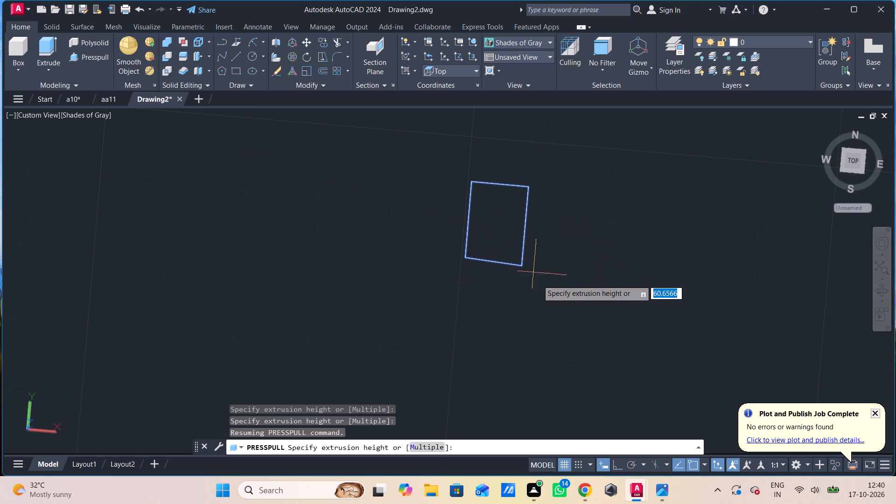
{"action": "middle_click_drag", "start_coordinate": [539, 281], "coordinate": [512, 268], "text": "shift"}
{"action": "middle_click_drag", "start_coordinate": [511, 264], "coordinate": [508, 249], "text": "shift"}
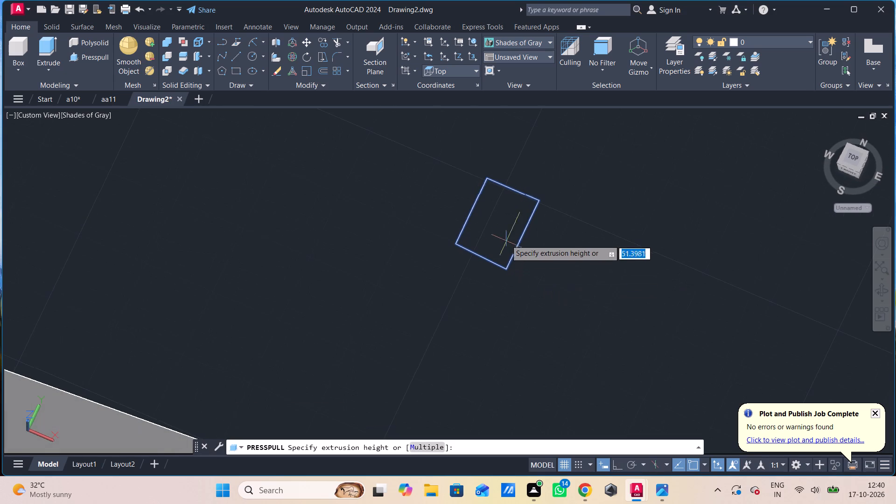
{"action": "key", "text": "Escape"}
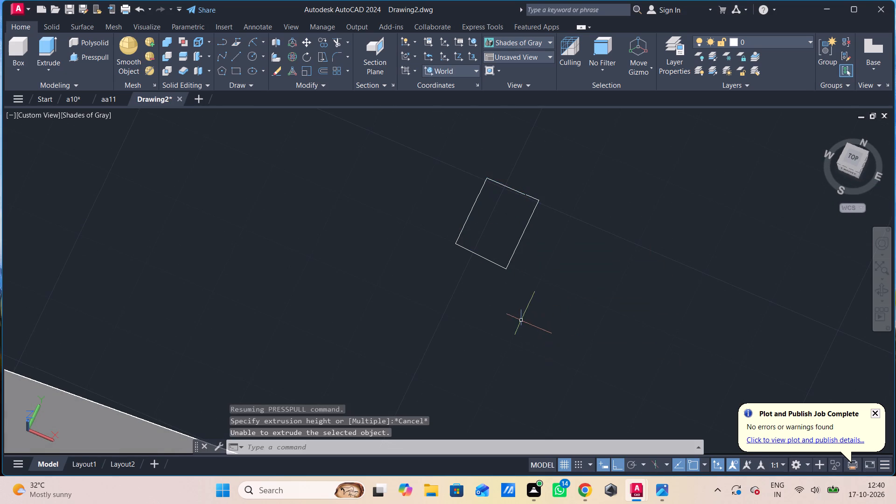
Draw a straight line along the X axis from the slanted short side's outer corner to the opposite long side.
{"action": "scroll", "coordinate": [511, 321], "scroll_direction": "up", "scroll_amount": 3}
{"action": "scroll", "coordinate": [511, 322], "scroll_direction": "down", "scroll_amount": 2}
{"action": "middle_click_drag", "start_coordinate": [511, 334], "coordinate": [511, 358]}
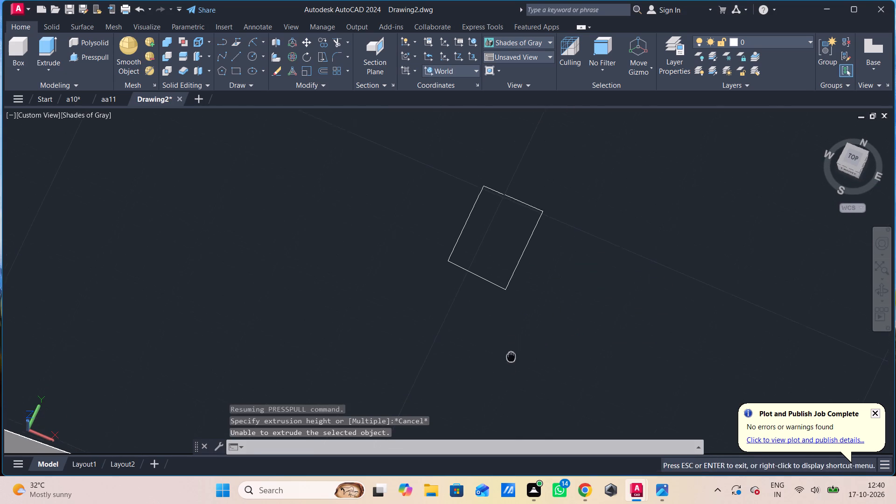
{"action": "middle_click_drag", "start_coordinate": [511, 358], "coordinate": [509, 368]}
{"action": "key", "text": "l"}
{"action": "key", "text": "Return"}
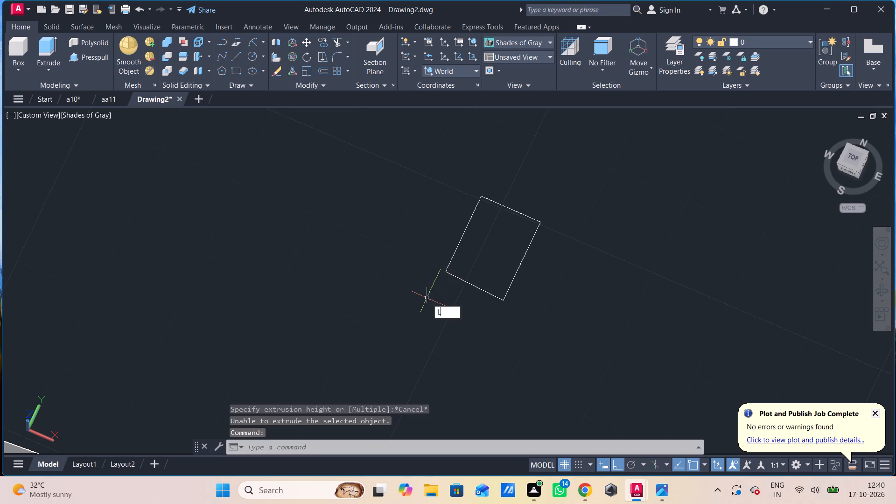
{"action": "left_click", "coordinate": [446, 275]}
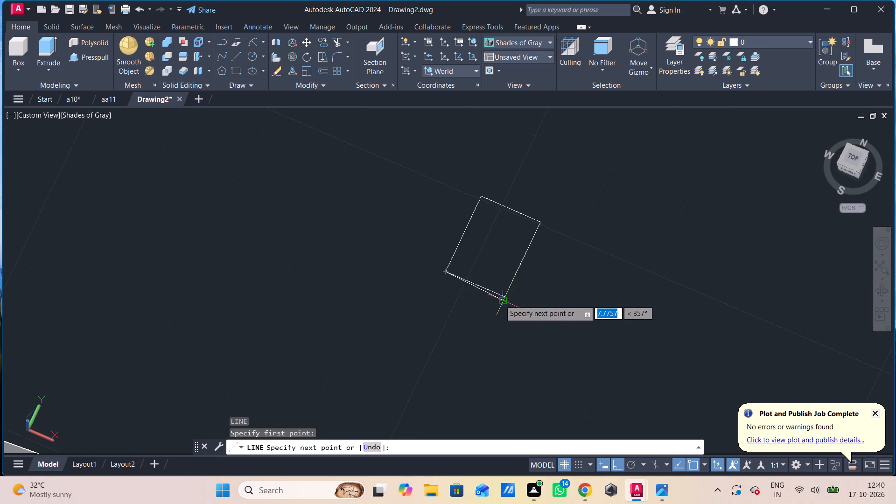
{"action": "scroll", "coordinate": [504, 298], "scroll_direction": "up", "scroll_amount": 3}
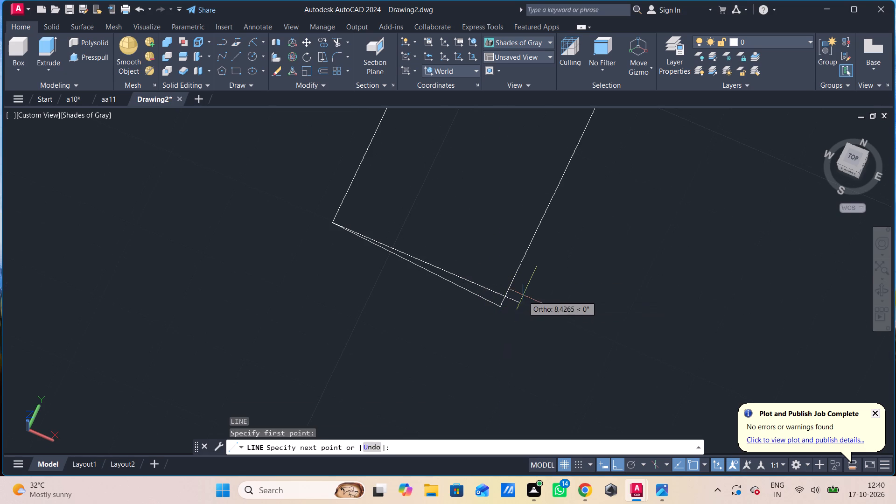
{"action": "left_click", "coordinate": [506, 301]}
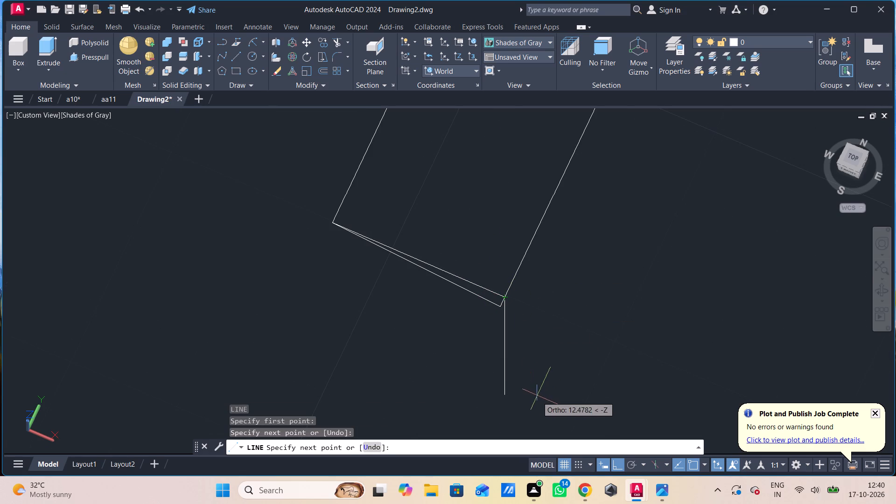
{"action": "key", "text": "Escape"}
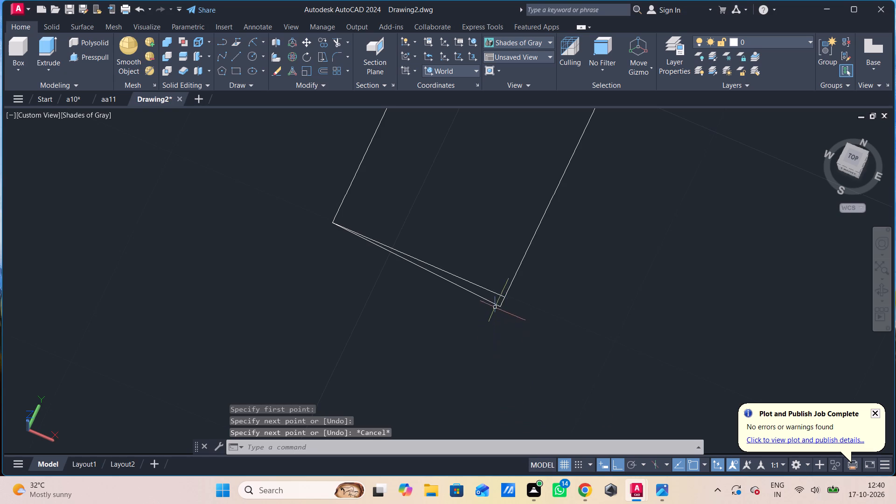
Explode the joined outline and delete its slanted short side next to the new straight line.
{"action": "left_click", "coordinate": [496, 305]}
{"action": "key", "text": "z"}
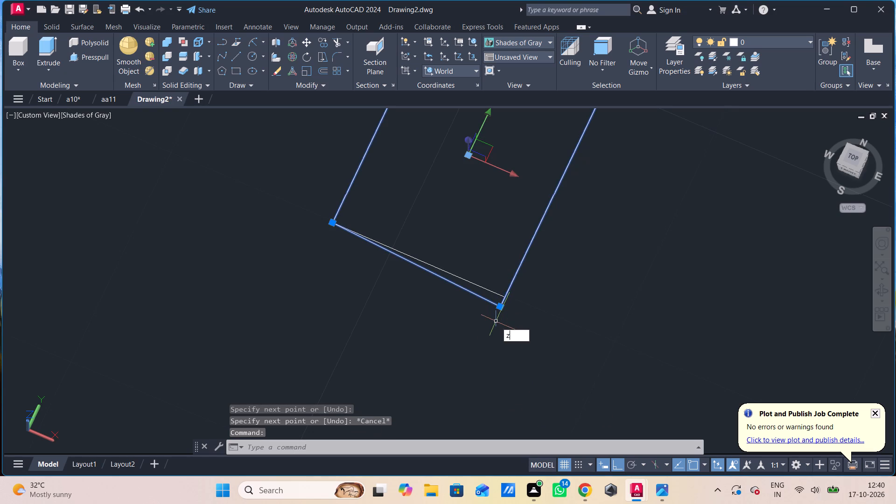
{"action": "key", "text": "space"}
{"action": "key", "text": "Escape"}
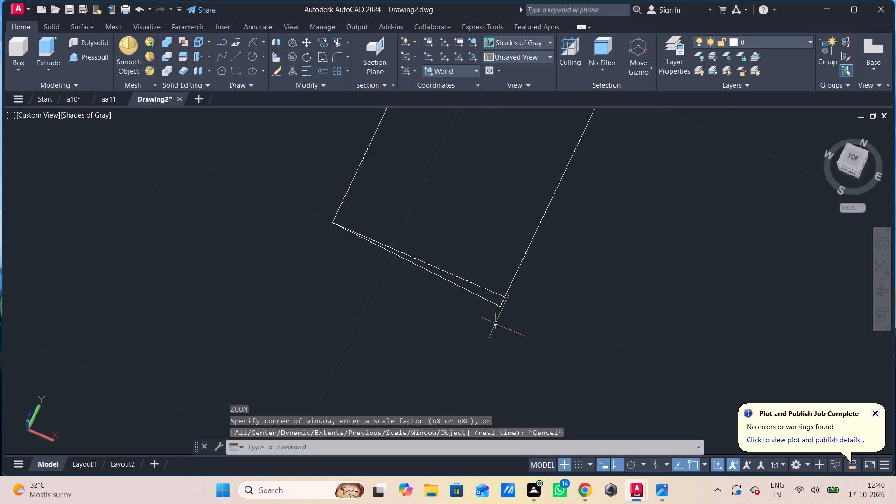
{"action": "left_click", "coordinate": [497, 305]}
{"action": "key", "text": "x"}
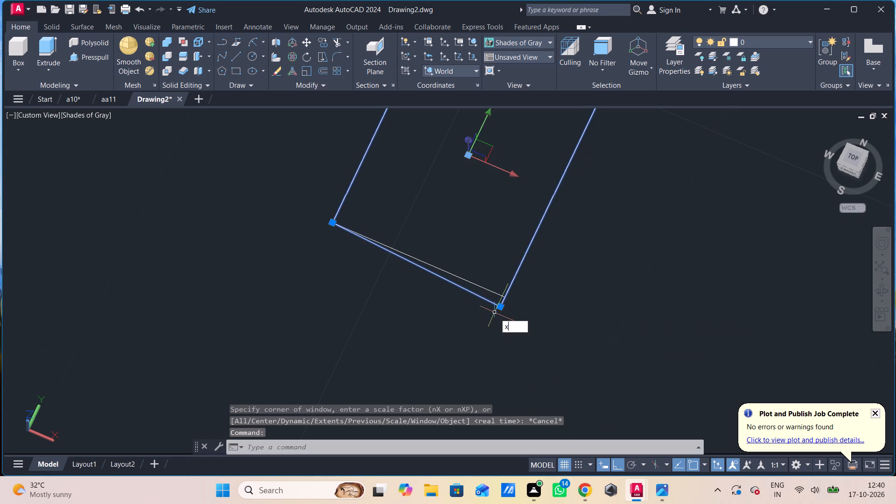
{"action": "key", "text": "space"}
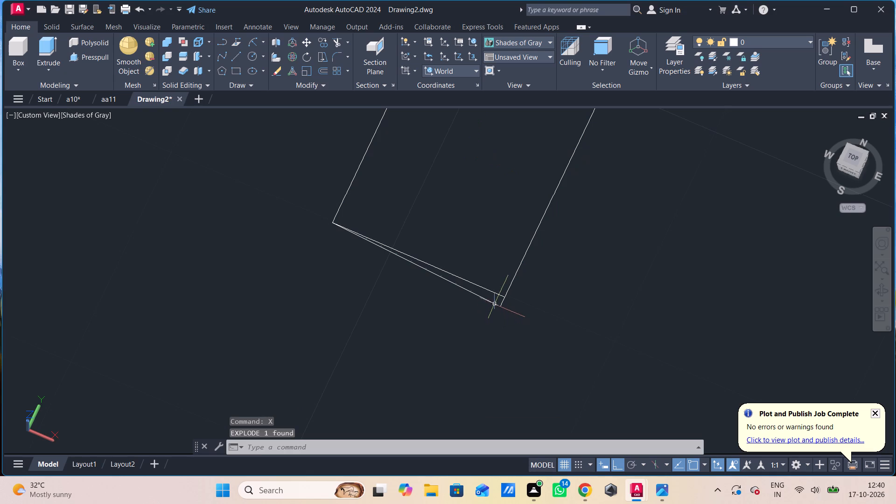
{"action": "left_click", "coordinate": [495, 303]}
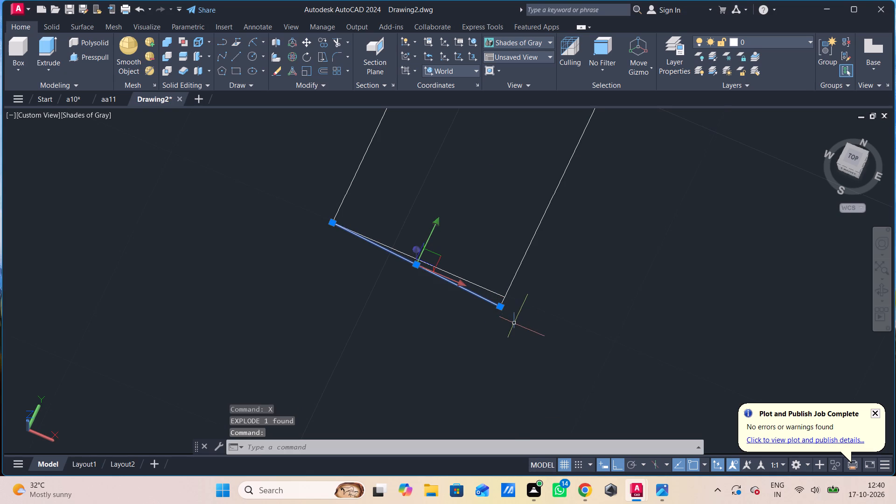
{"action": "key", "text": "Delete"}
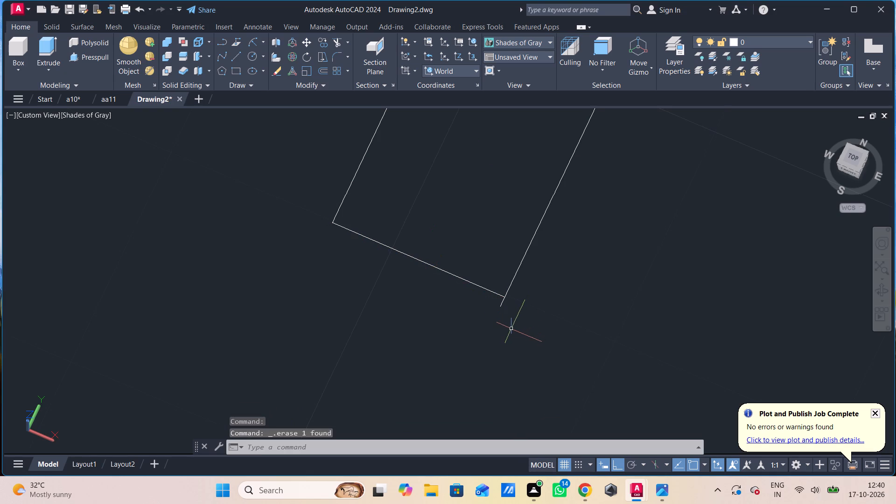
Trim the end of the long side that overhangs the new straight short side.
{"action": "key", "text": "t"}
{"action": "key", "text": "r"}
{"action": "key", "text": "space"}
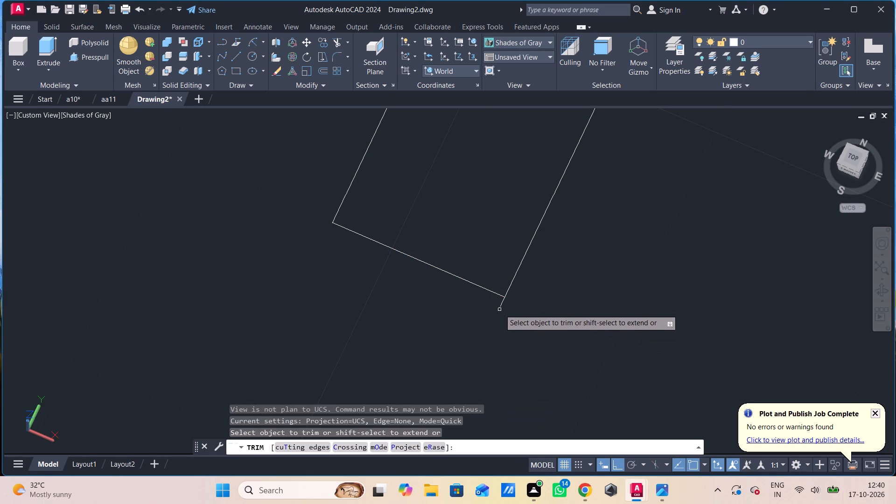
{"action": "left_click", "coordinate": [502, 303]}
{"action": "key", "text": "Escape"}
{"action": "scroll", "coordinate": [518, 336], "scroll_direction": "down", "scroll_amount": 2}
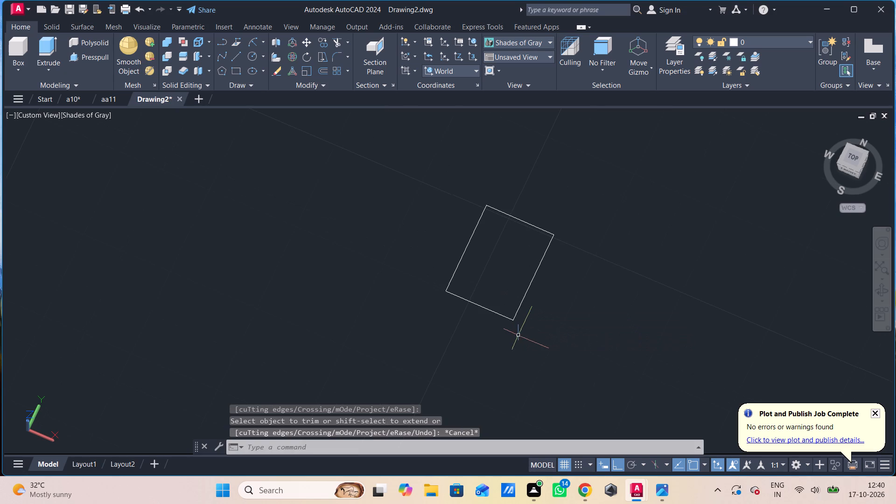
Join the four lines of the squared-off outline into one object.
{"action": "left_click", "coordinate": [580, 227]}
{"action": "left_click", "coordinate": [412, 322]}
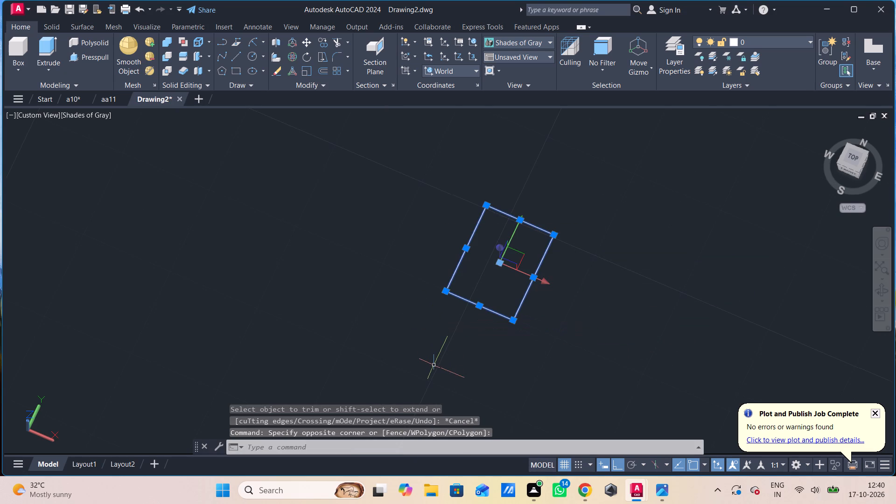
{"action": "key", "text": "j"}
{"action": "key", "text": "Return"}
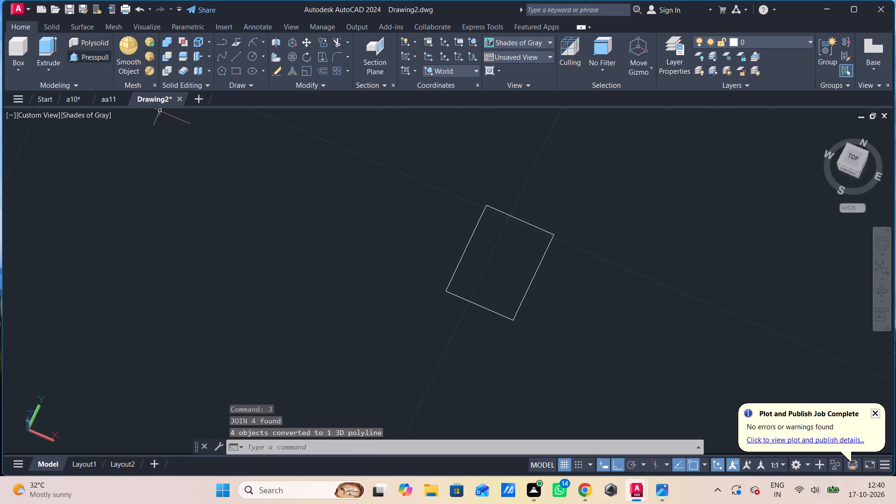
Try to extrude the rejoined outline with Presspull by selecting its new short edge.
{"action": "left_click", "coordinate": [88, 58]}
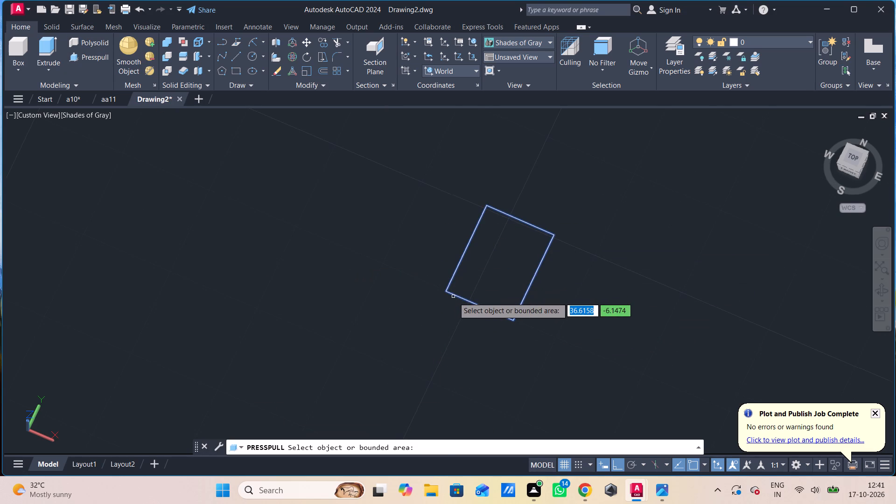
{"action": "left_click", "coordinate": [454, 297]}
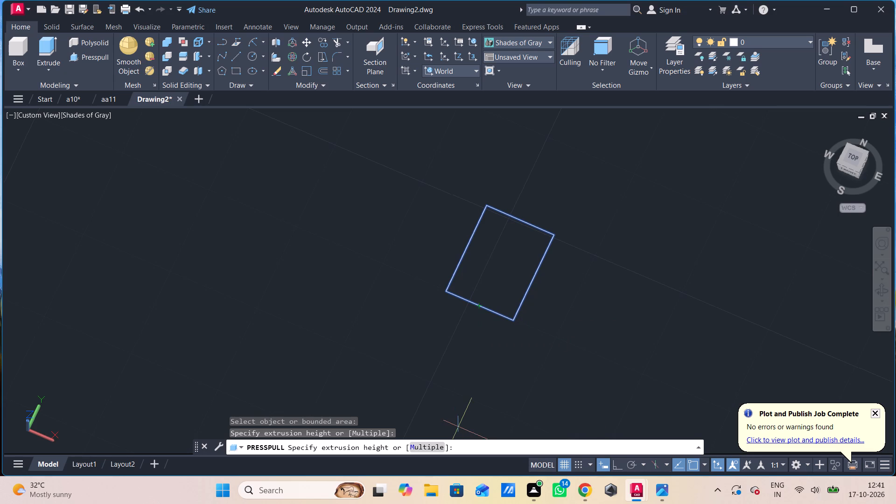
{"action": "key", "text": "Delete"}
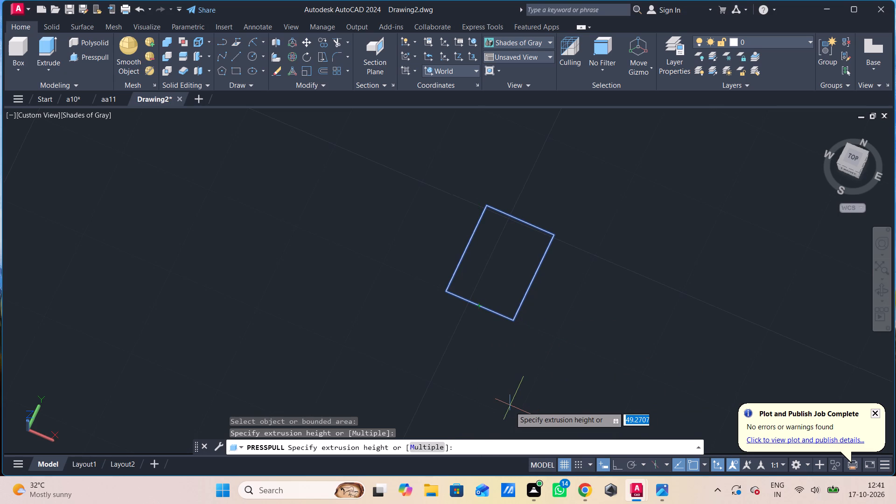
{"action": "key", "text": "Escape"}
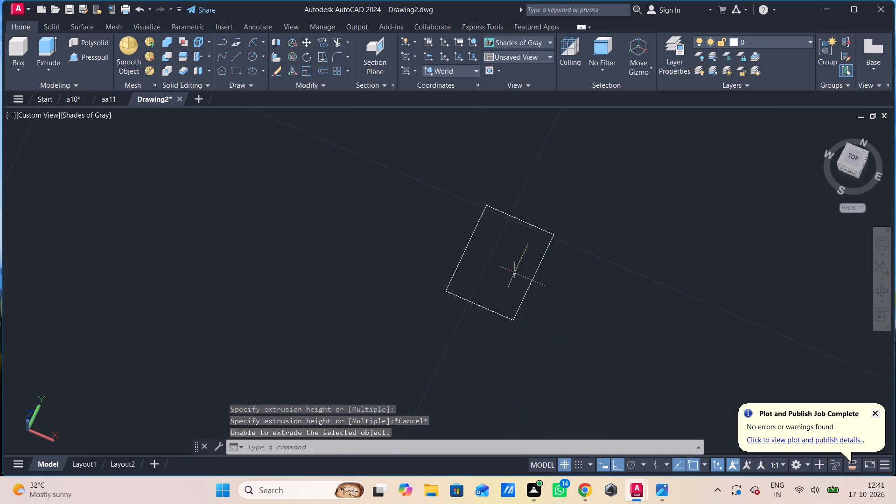
Delete the joined four-sided outline beside the model.
{"action": "left_click", "coordinate": [551, 235]}
{"action": "key", "text": "Delete"}
{"action": "scroll", "coordinate": [448, 336], "scroll_direction": "down", "scroll_amount": 1}
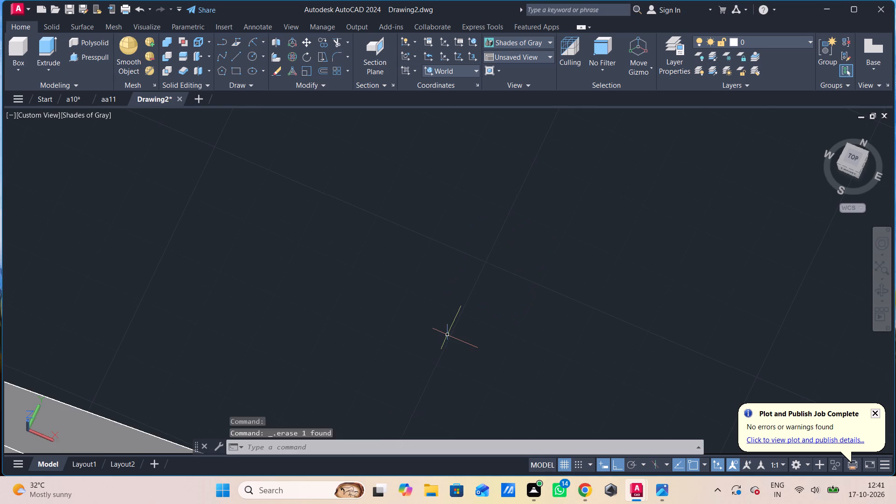
Extend the narrow end face of the flat plate outward slightly beside the round boss using Presspull.
{"action": "scroll", "coordinate": [448, 336], "scroll_direction": "down", "scroll_amount": 1}
{"action": "middle_click_drag", "start_coordinate": [457, 342], "coordinate": [431, 268], "text": "shift"}
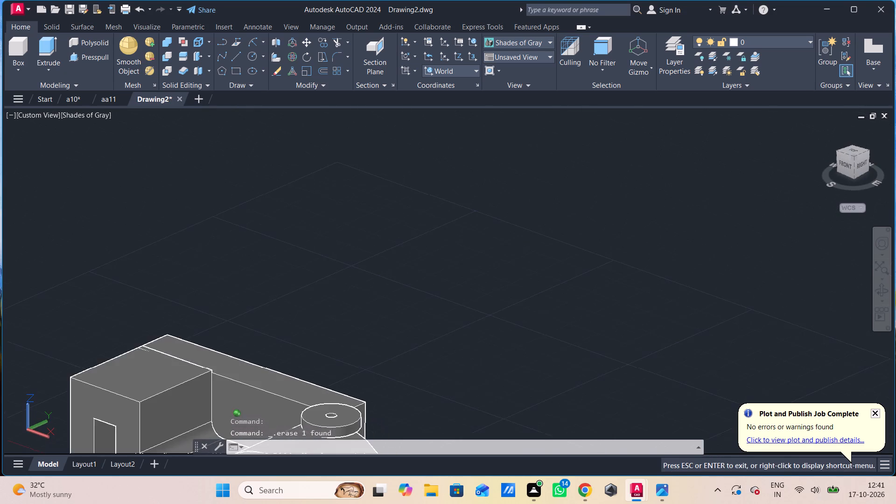
{"action": "middle_click_drag", "start_coordinate": [431, 268], "coordinate": [425, 267], "text": "shift"}
{"action": "middle_click_drag", "start_coordinate": [463, 338], "coordinate": [383, 333], "text": "shift"}
{"action": "scroll", "coordinate": [382, 333], "scroll_direction": "down", "scroll_amount": 1, "text": "shift"}
{"action": "scroll", "coordinate": [368, 360], "scroll_direction": "up", "scroll_amount": 2}
{"action": "middle_click_drag", "start_coordinate": [367, 356], "coordinate": [391, 224]}
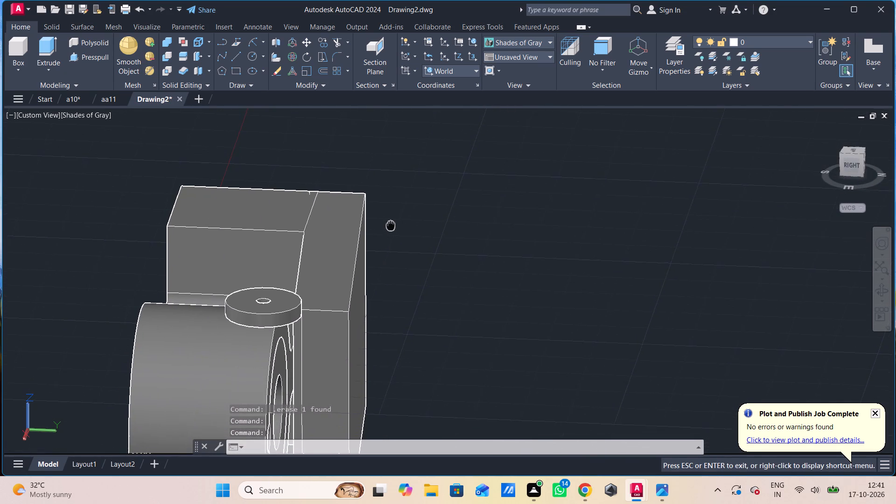
{"action": "middle_click_drag", "start_coordinate": [391, 224], "coordinate": [394, 211]}
{"action": "left_click", "coordinate": [81, 56]}
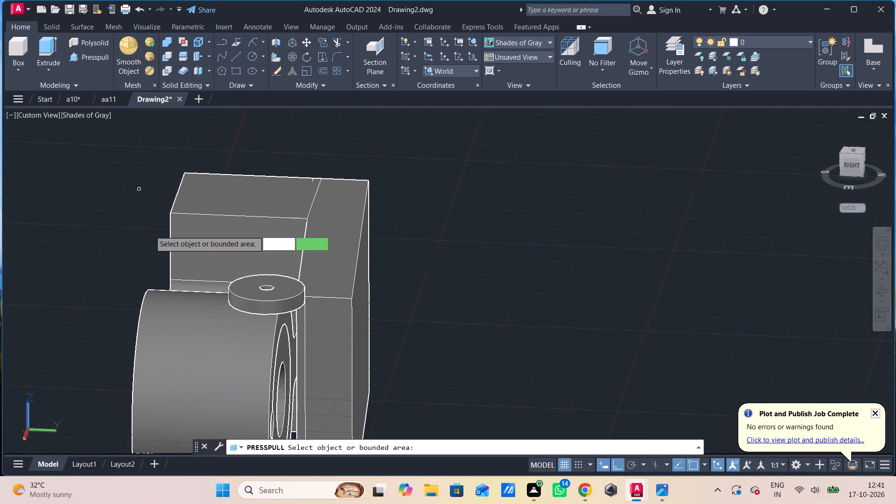
{"action": "left_click", "coordinate": [326, 338]}
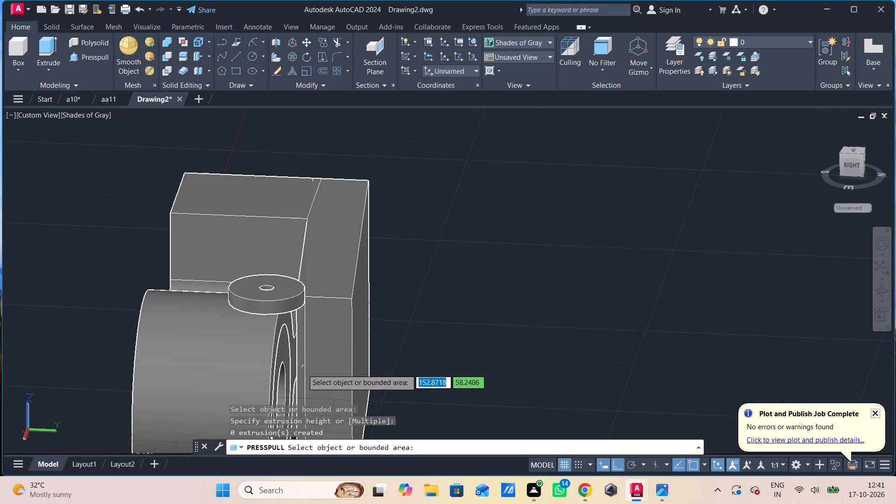
{"action": "middle_click_drag", "start_coordinate": [333, 371], "coordinate": [272, 396], "text": "shift"}
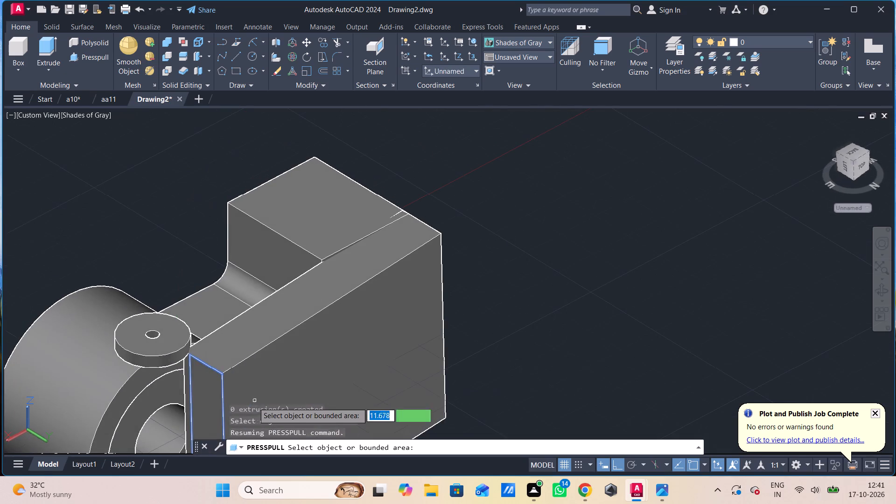
{"action": "left_click", "coordinate": [202, 394]}
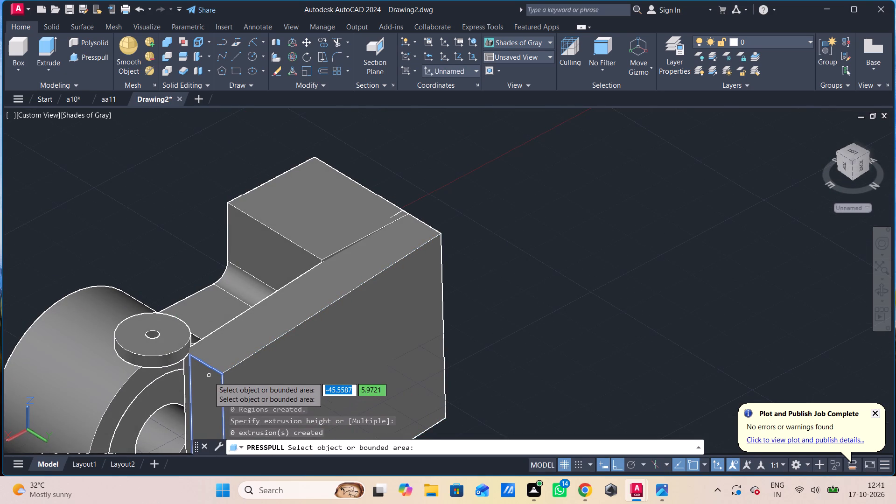
{"action": "left_click", "coordinate": [209, 377]}
{"action": "left_click", "coordinate": [208, 369]}
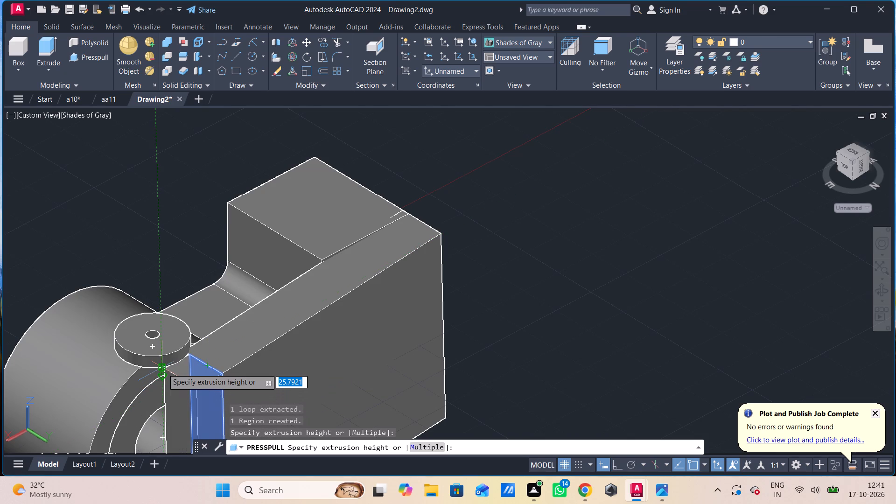
{"action": "scroll", "coordinate": [163, 365], "scroll_direction": "up", "scroll_amount": 3}
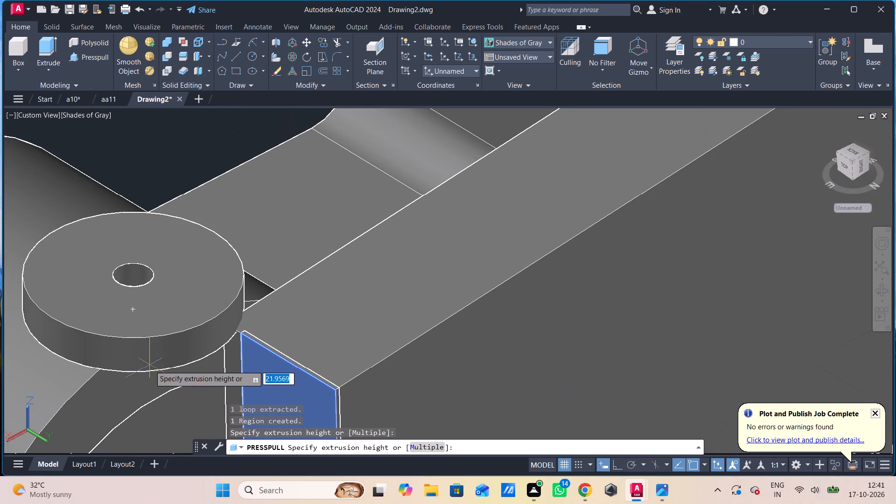
{"action": "left_click", "coordinate": [206, 360]}
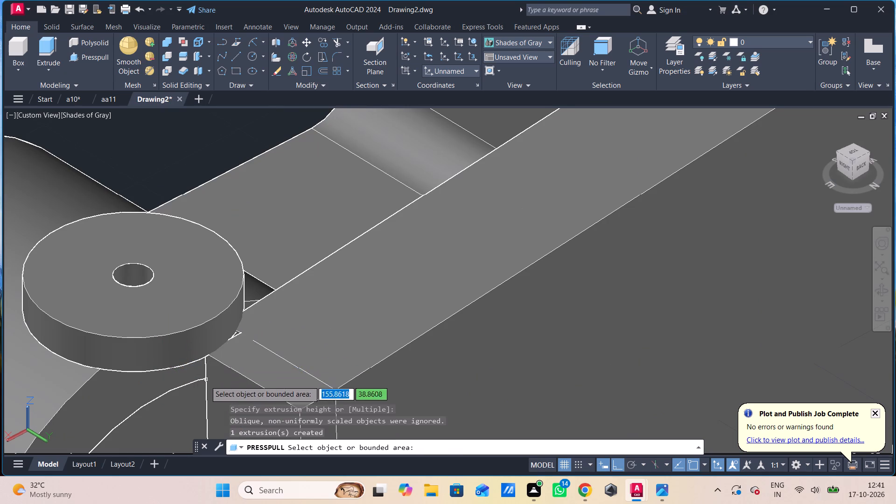
{"action": "middle_click_drag", "start_coordinate": [233, 356], "coordinate": [267, 298]}
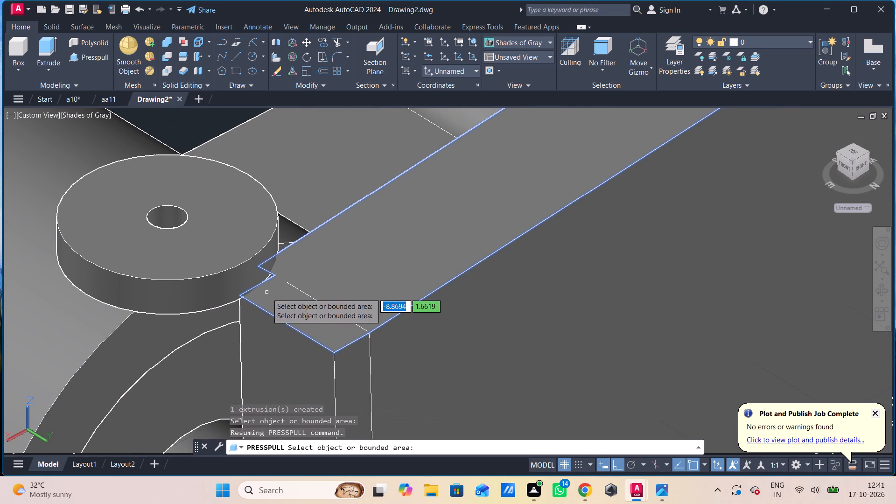
{"action": "key", "text": "Escape"}
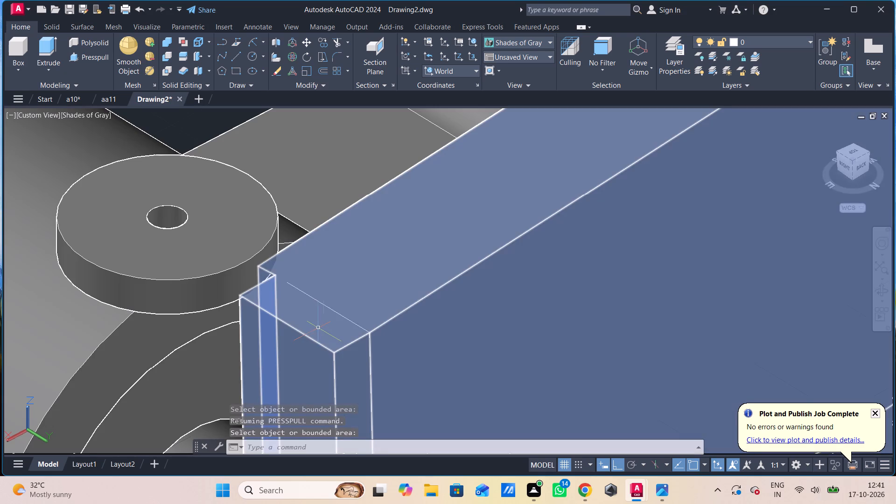
Presspull the plate's large inner face toward the main body, up to the edge of the adjoining cylinder.
{"action": "middle_click_drag", "start_coordinate": [326, 328], "coordinate": [342, 187]}
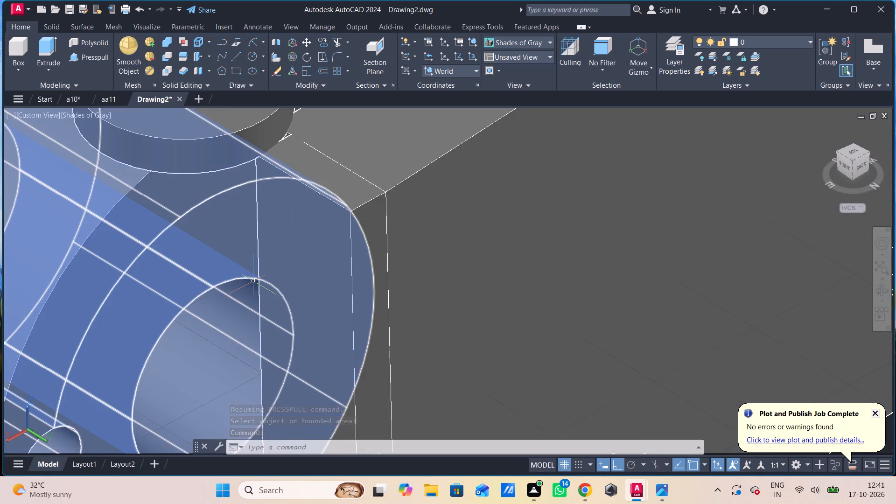
{"action": "scroll", "coordinate": [288, 317], "scroll_direction": "down", "scroll_amount": 2}
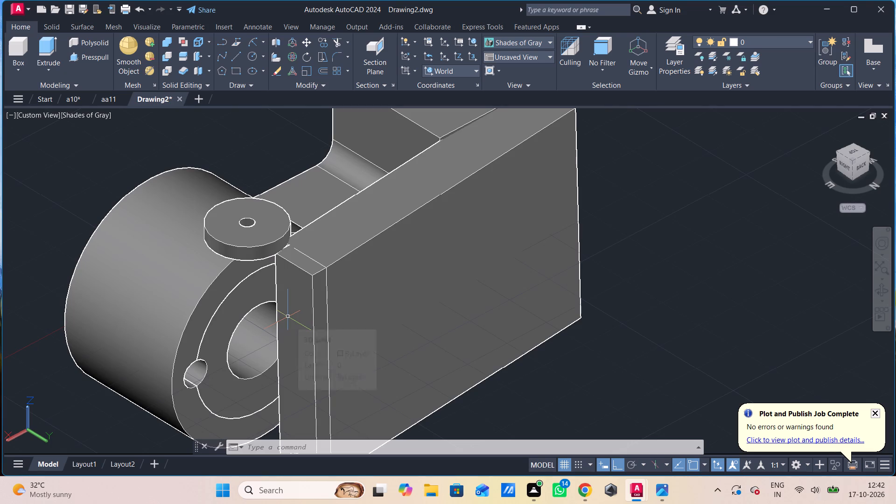
{"action": "scroll", "coordinate": [293, 334], "scroll_direction": "down", "scroll_amount": 1}
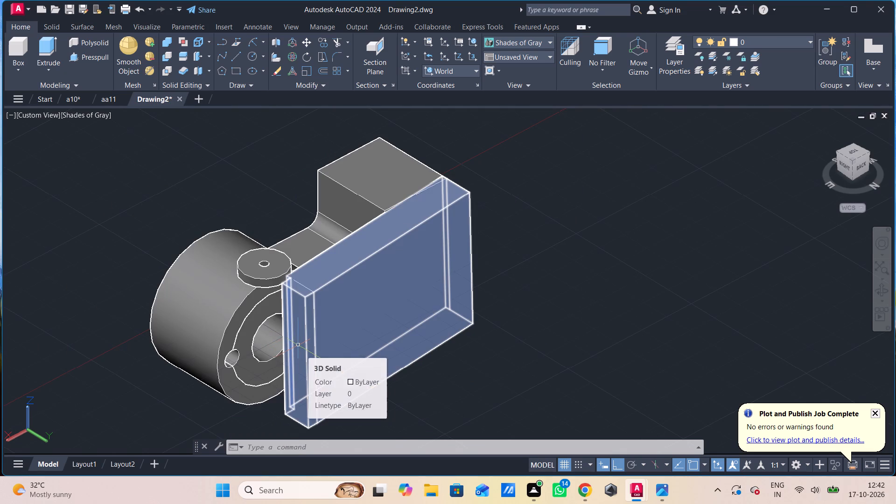
{"action": "middle_click_drag", "start_coordinate": [302, 346], "coordinate": [335, 349], "text": "shift"}
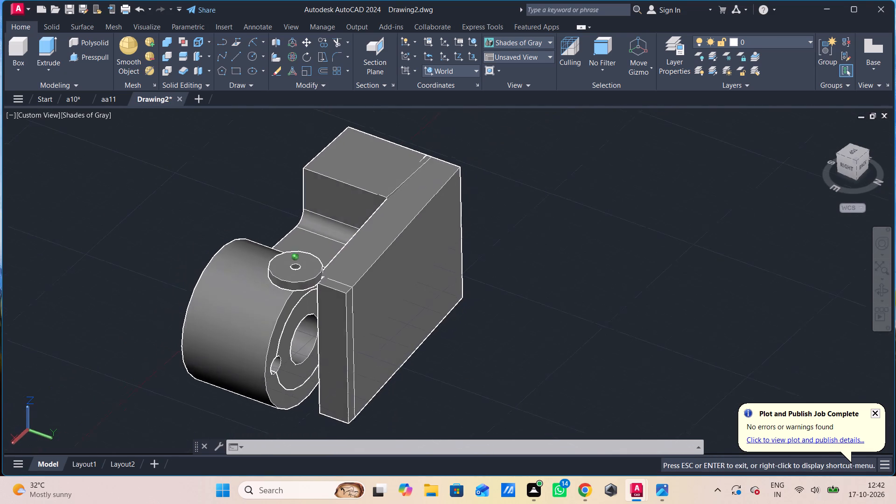
{"action": "middle_click_drag", "start_coordinate": [335, 349], "coordinate": [336, 350], "text": "shift"}
{"action": "scroll", "coordinate": [329, 289], "scroll_direction": "up", "scroll_amount": 4}
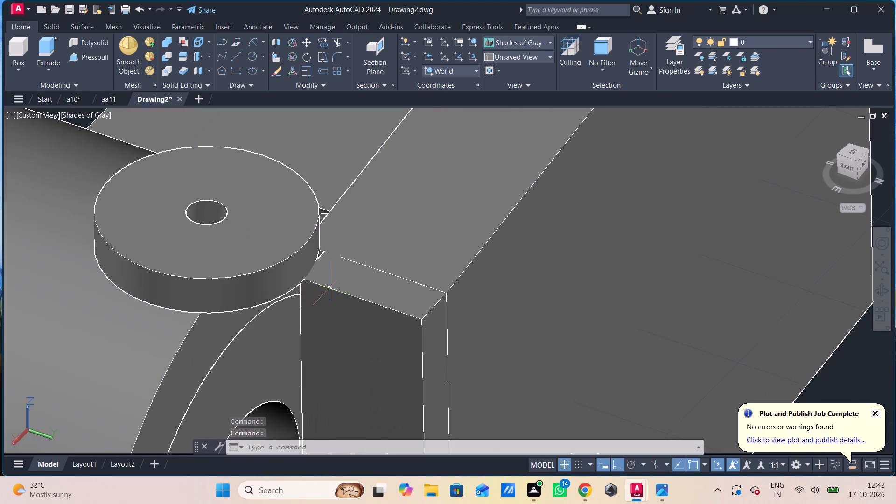
{"action": "middle_click_drag", "start_coordinate": [325, 267], "coordinate": [380, 311], "text": "shift"}
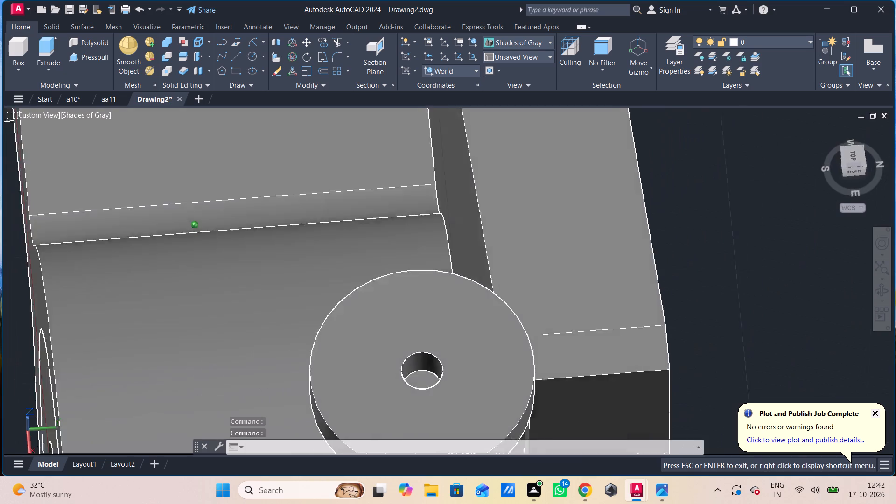
{"action": "middle_click_drag", "start_coordinate": [380, 311], "coordinate": [413, 318], "text": "shift"}
{"action": "middle_click_drag", "start_coordinate": [432, 259], "coordinate": [456, 232], "text": "shift"}
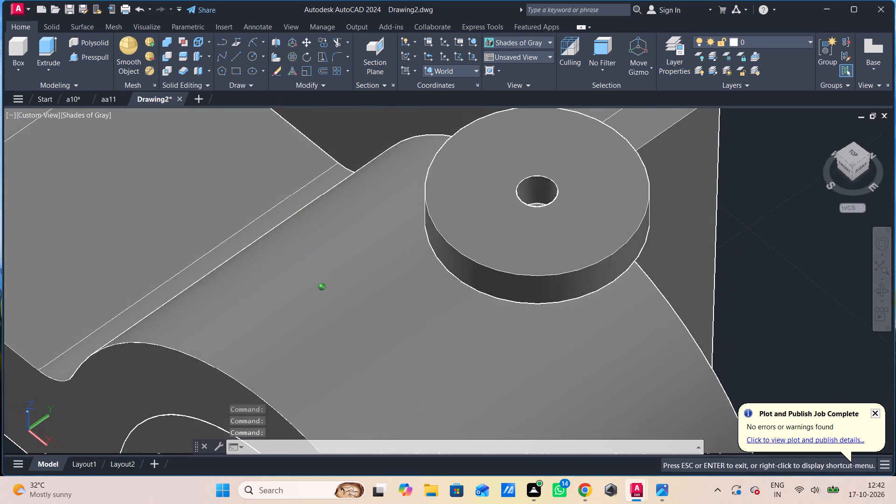
{"action": "scroll", "coordinate": [449, 226], "scroll_direction": "up", "scroll_amount": 1}
{"action": "middle_click_drag", "start_coordinate": [449, 226], "coordinate": [418, 341]}
{"action": "scroll", "coordinate": [387, 307], "scroll_direction": "down", "scroll_amount": 2}
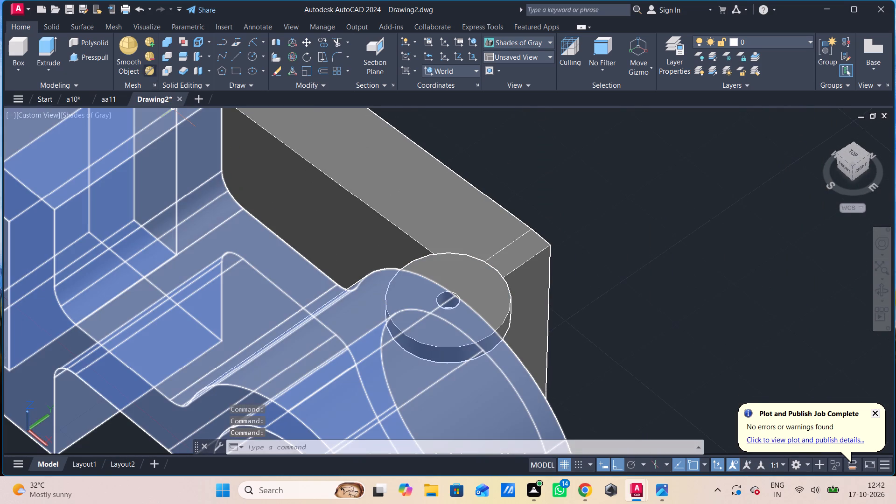
{"action": "left_click", "coordinate": [84, 50]}
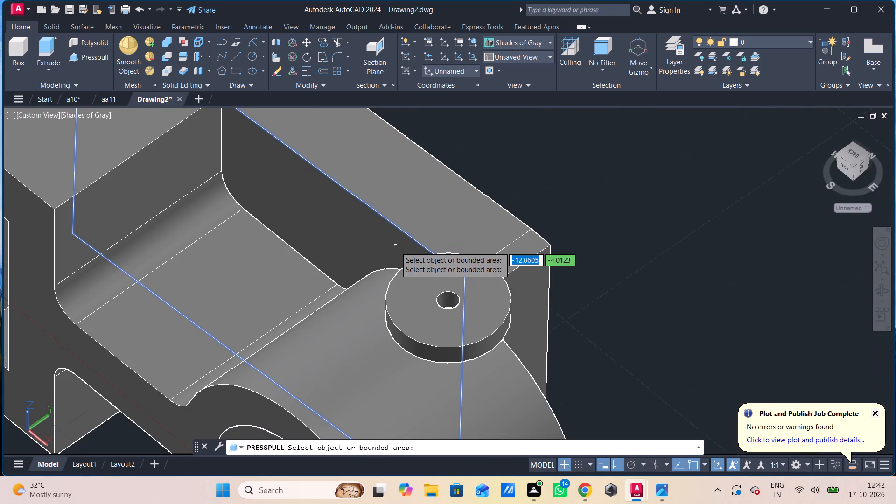
{"action": "left_click", "coordinate": [397, 248]}
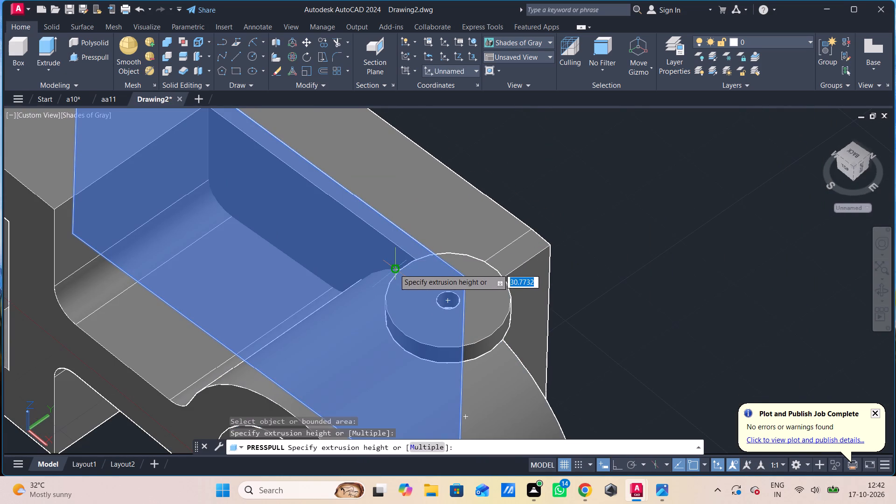
{"action": "left_click", "coordinate": [394, 269]}
{"action": "middle_click_drag", "start_coordinate": [487, 296], "coordinate": [444, 320], "text": "shift"}
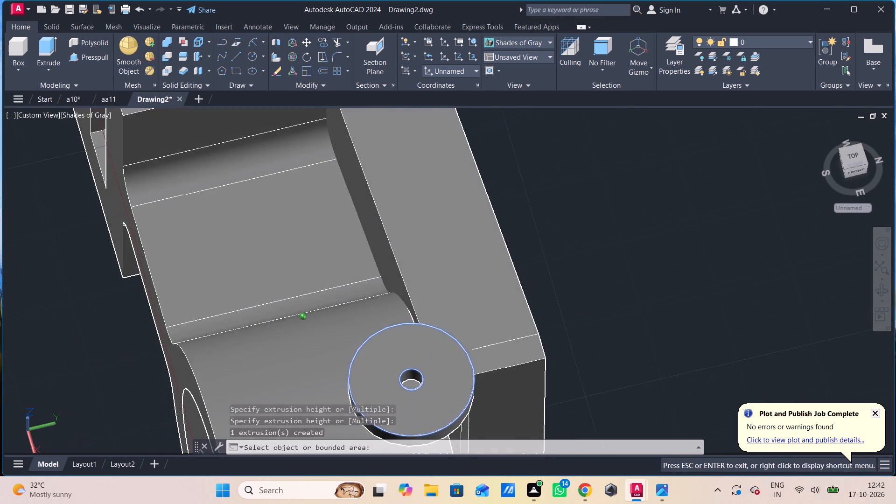
{"action": "middle_click", "coordinate": [423, 329], "text": "shift"}
{"action": "middle_click", "coordinate": [423, 329], "text": "shift"}
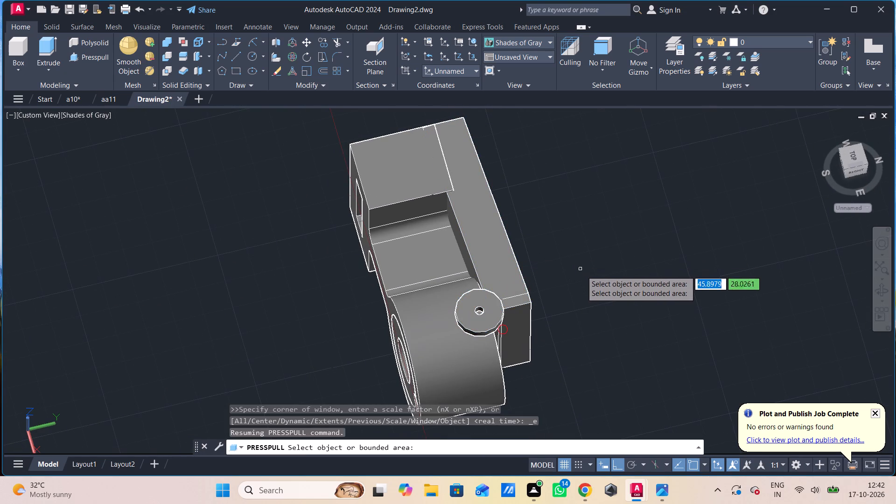
{"action": "key", "text": "Escape"}
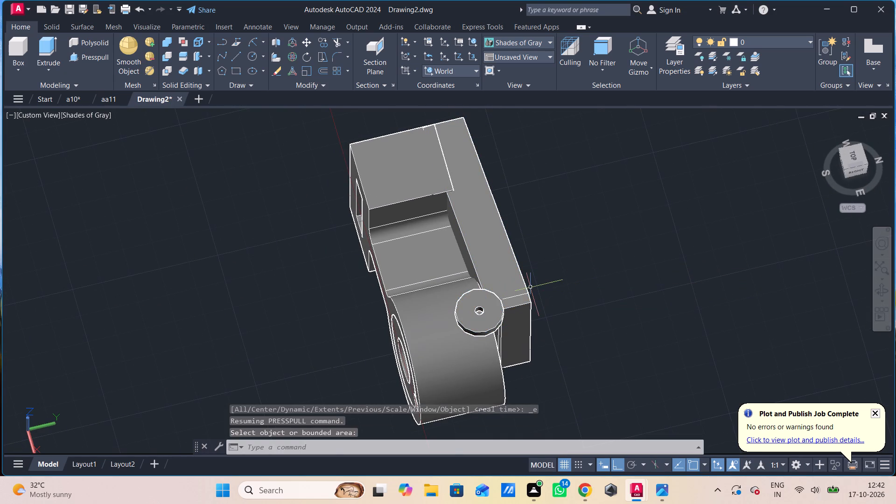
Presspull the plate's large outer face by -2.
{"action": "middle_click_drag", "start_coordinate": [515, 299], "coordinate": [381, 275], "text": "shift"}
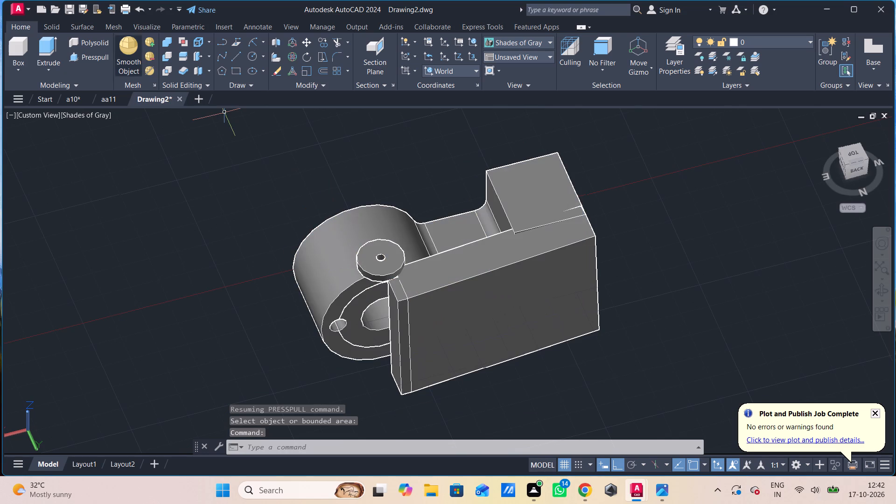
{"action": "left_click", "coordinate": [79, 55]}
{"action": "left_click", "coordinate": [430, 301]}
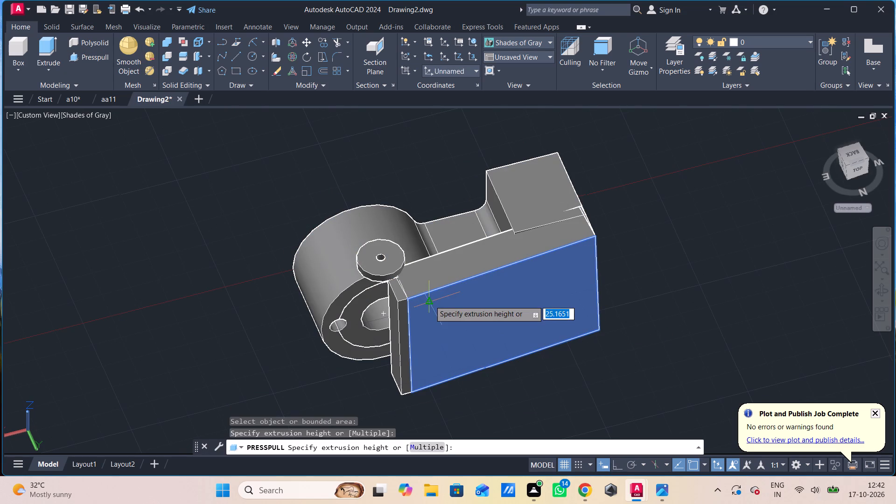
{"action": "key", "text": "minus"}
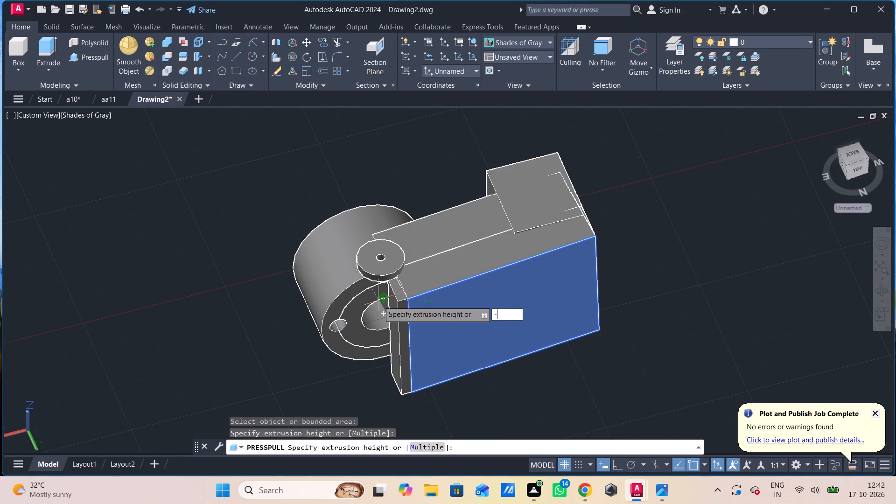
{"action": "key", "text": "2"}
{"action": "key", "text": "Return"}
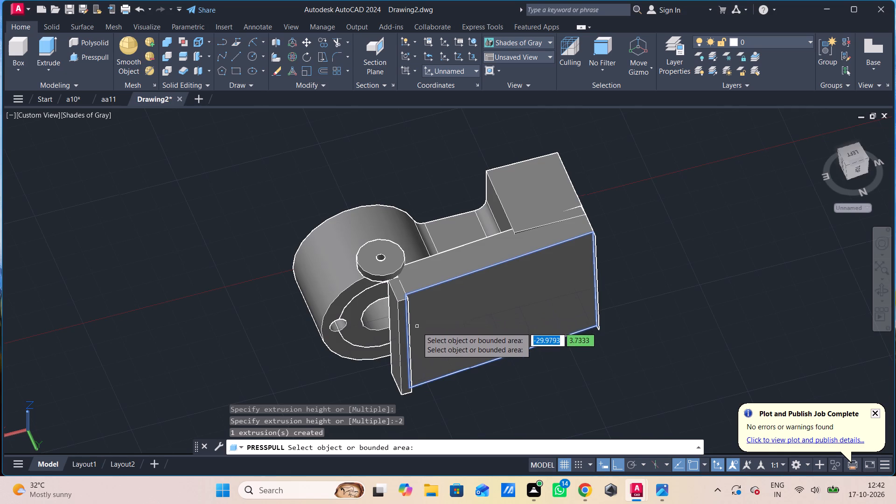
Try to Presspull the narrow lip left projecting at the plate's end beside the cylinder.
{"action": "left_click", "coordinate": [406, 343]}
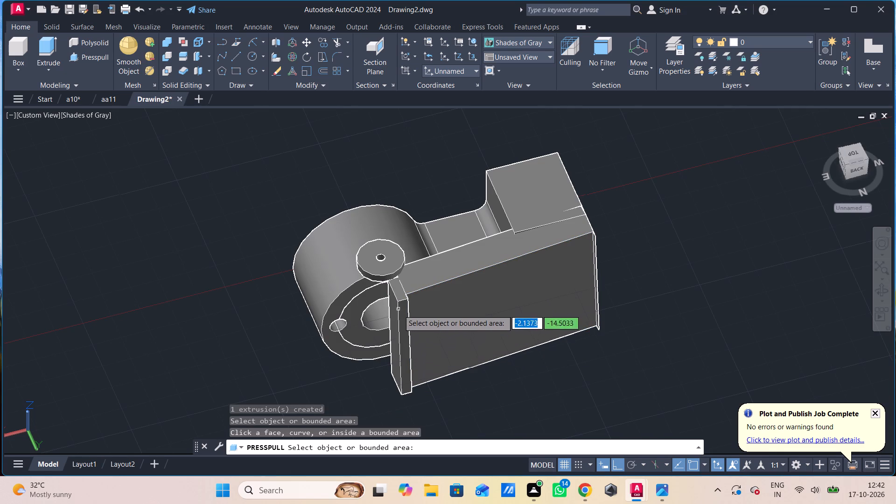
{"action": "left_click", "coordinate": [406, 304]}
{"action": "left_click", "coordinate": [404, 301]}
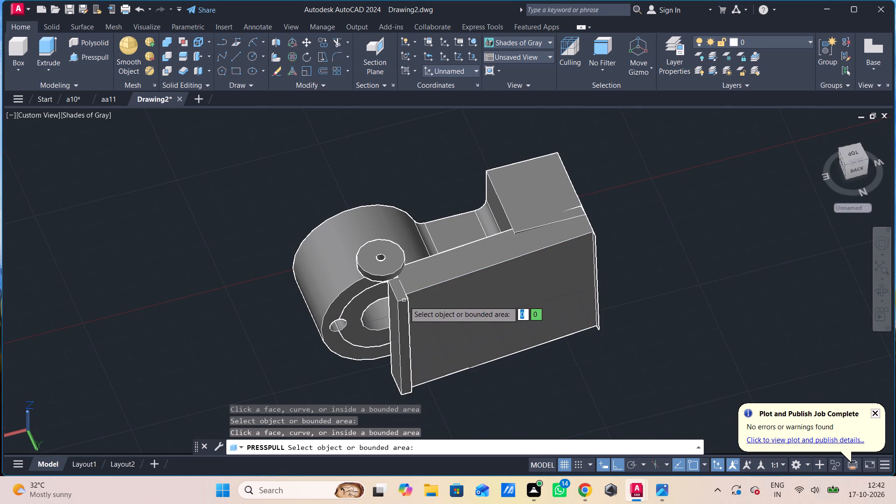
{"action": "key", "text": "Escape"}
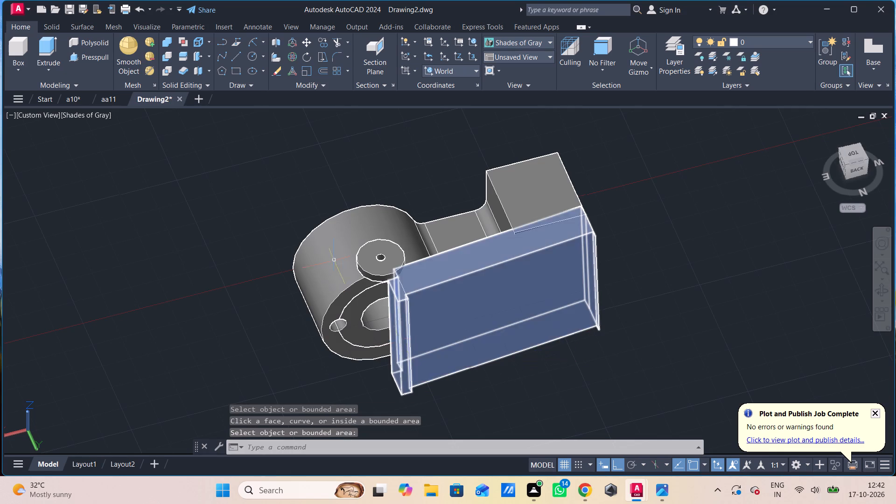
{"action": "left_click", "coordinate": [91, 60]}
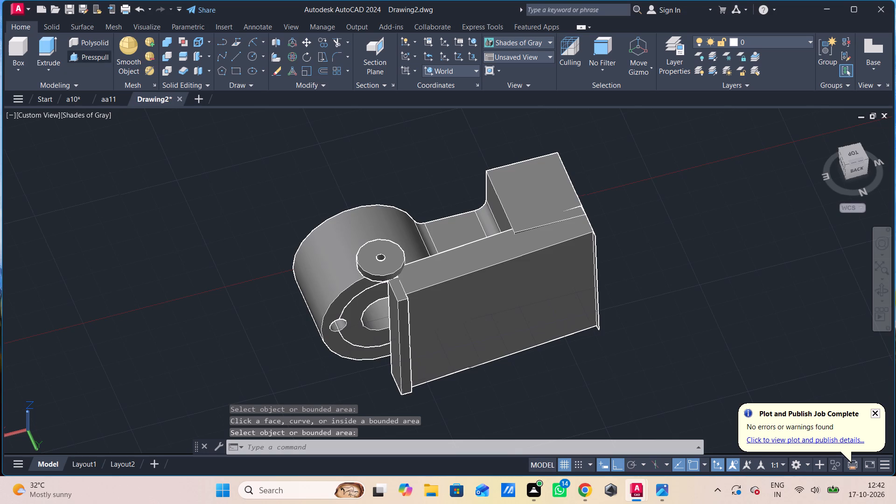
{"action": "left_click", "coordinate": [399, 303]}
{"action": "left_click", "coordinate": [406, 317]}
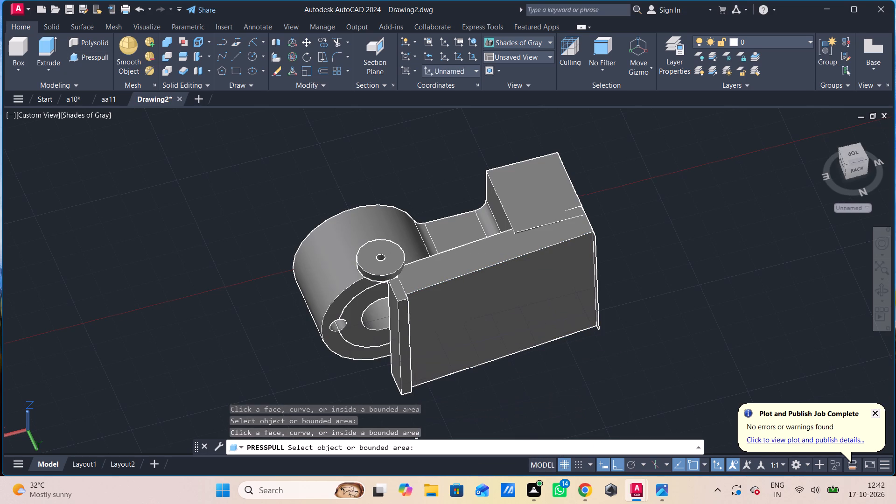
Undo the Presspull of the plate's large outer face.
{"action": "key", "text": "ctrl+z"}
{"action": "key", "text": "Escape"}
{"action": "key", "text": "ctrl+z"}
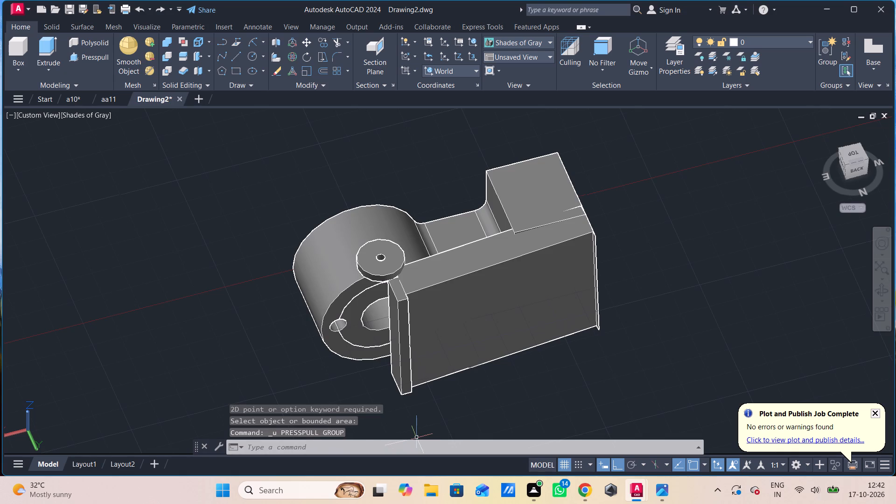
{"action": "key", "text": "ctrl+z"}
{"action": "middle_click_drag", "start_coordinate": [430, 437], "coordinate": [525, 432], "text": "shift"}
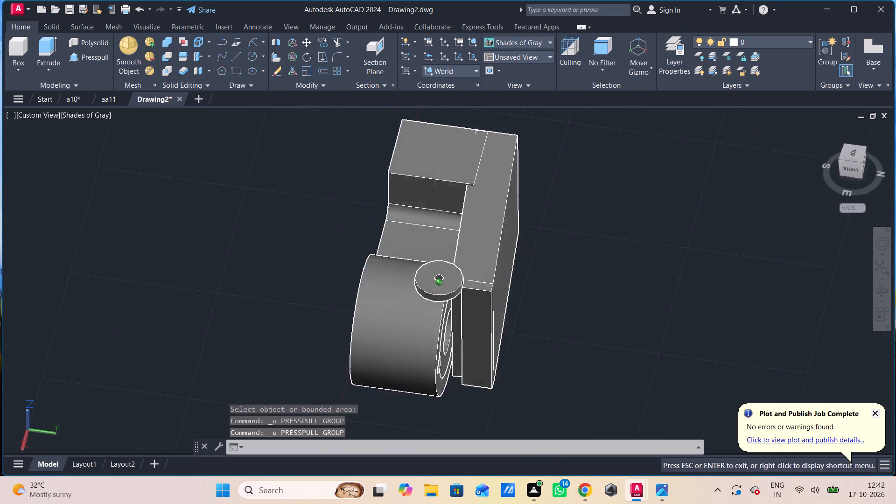
Examine the solid from several sides, checking how the side plate meets the cylinder and main body.
{"action": "middle_click_drag", "start_coordinate": [525, 432], "coordinate": [566, 404], "text": "shift"}
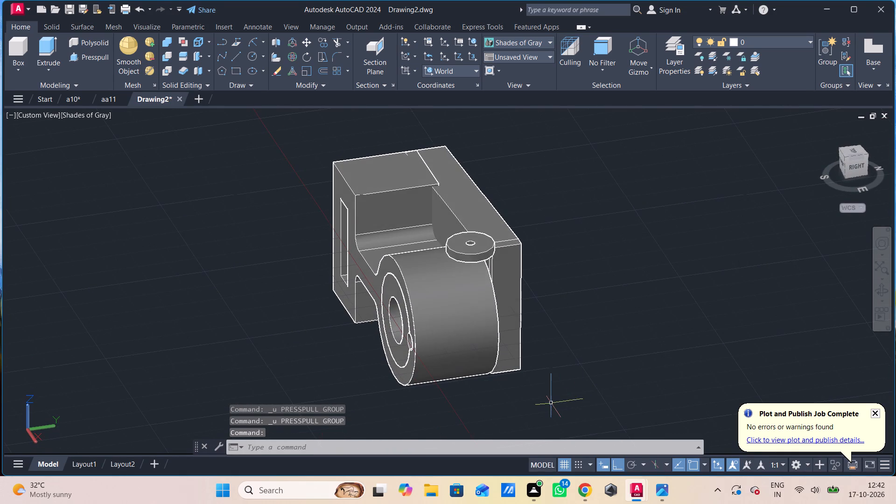
{"action": "middle_click_drag", "start_coordinate": [551, 404], "coordinate": [624, 415], "text": "shift"}
{"action": "scroll", "coordinate": [551, 404], "scroll_direction": "down", "scroll_amount": 1, "text": "shift"}
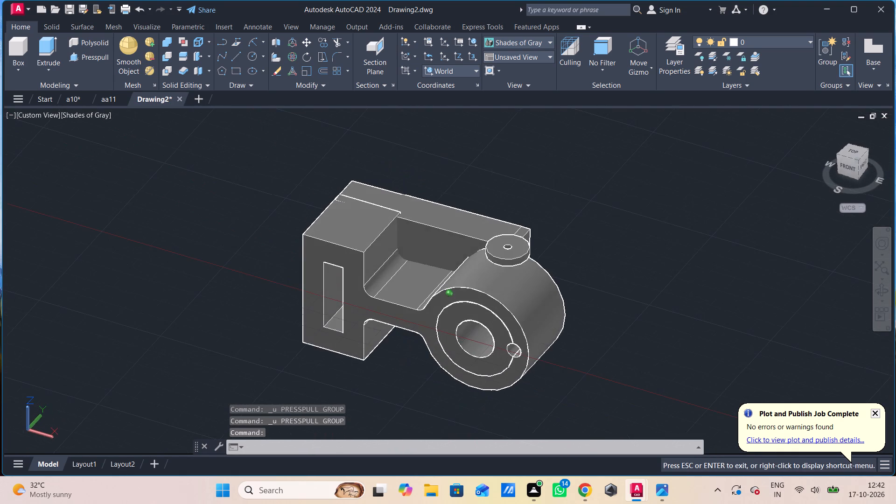
{"action": "middle_click_drag", "start_coordinate": [624, 415], "coordinate": [510, 455], "text": "shift"}
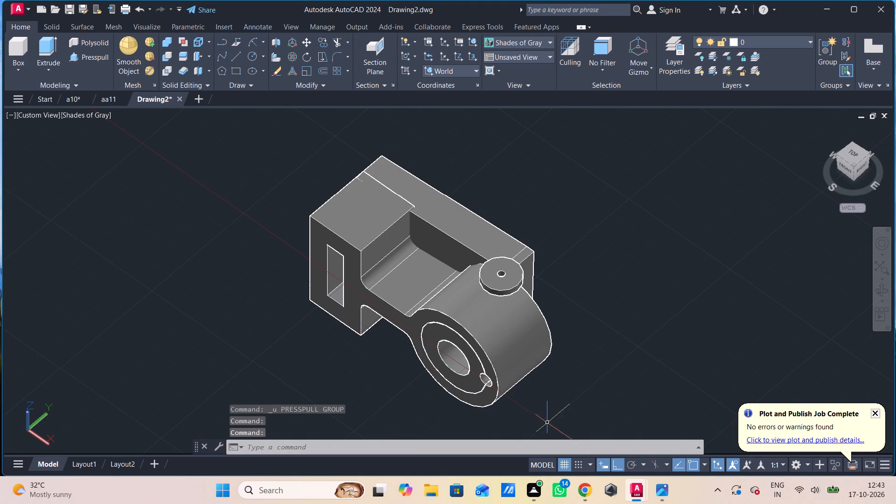
{"action": "middle_click_drag", "start_coordinate": [547, 424], "coordinate": [610, 379], "text": "shift"}
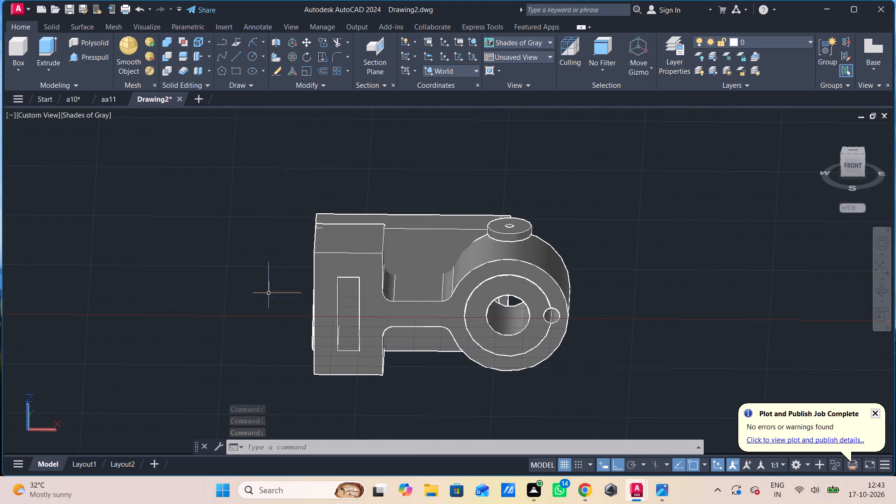
{"action": "middle_click_drag", "start_coordinate": [410, 328], "coordinate": [415, 315], "text": "shift"}
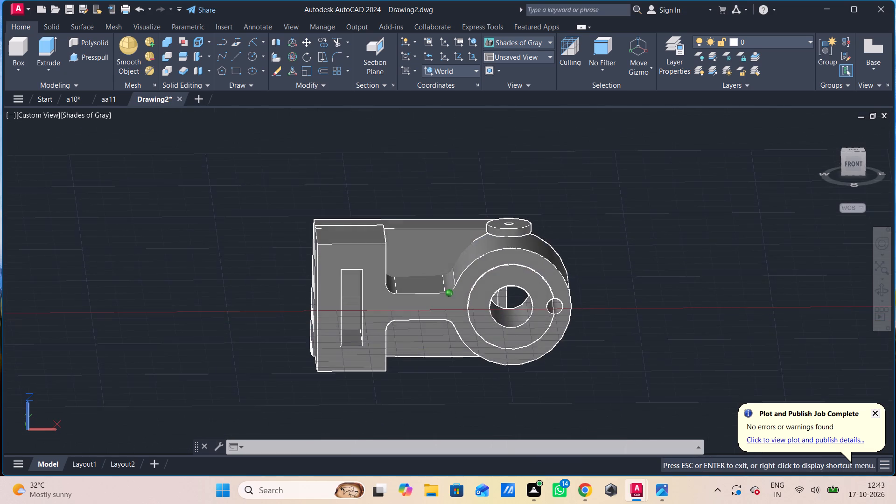
{"action": "middle_click_drag", "start_coordinate": [415, 315], "coordinate": [387, 298], "text": "shift"}
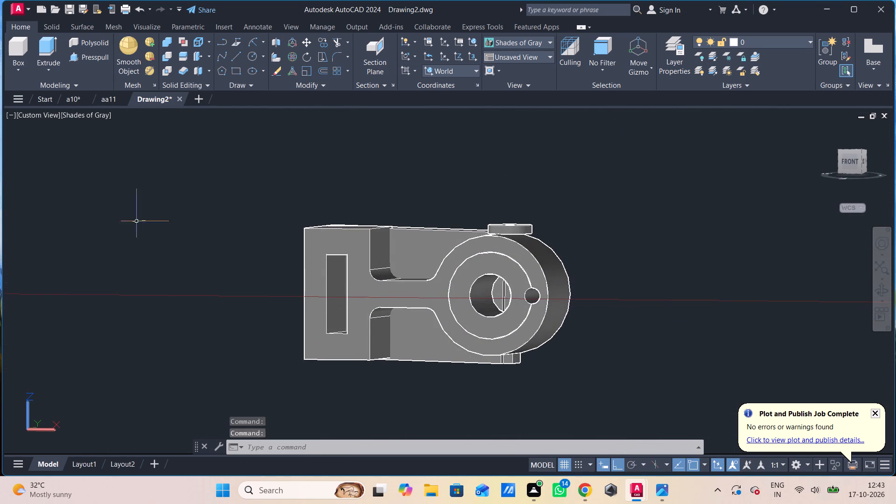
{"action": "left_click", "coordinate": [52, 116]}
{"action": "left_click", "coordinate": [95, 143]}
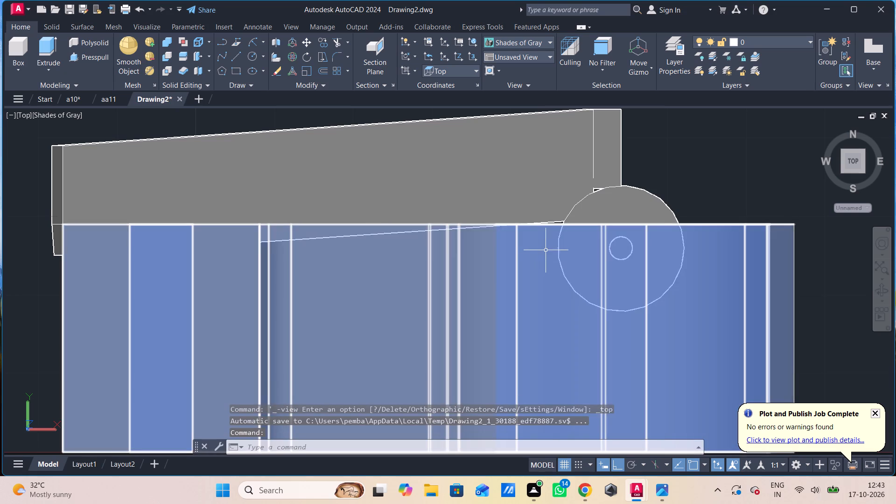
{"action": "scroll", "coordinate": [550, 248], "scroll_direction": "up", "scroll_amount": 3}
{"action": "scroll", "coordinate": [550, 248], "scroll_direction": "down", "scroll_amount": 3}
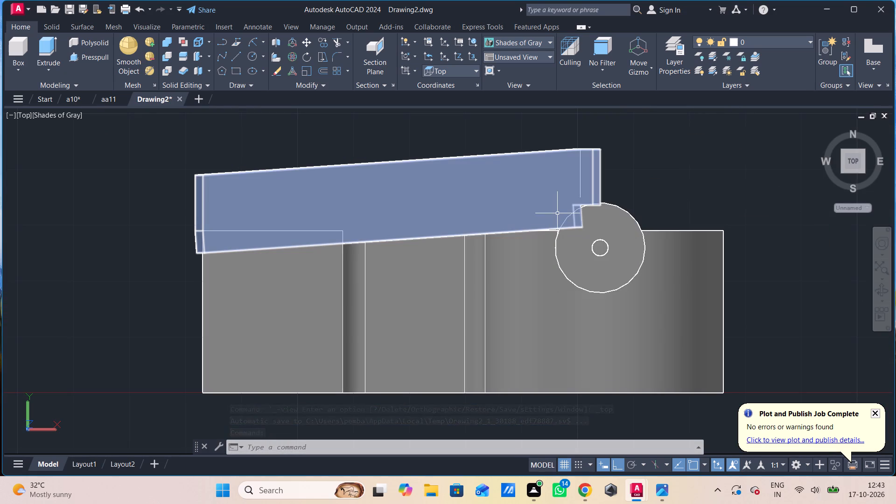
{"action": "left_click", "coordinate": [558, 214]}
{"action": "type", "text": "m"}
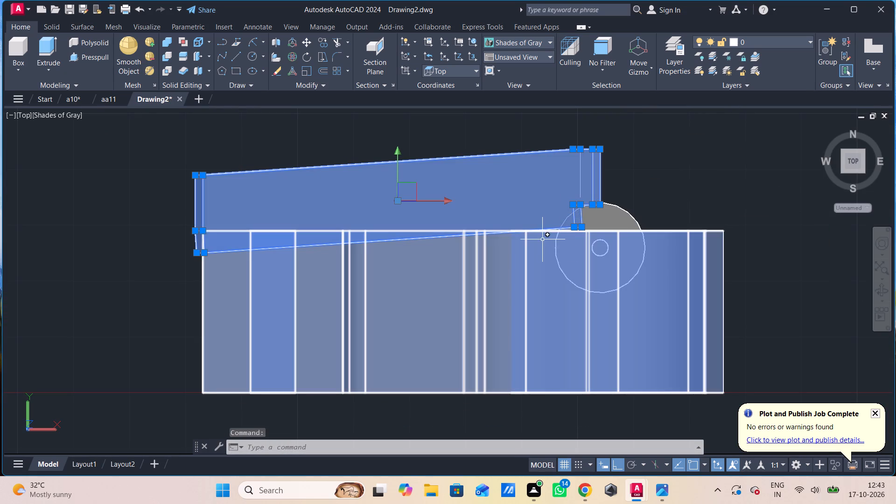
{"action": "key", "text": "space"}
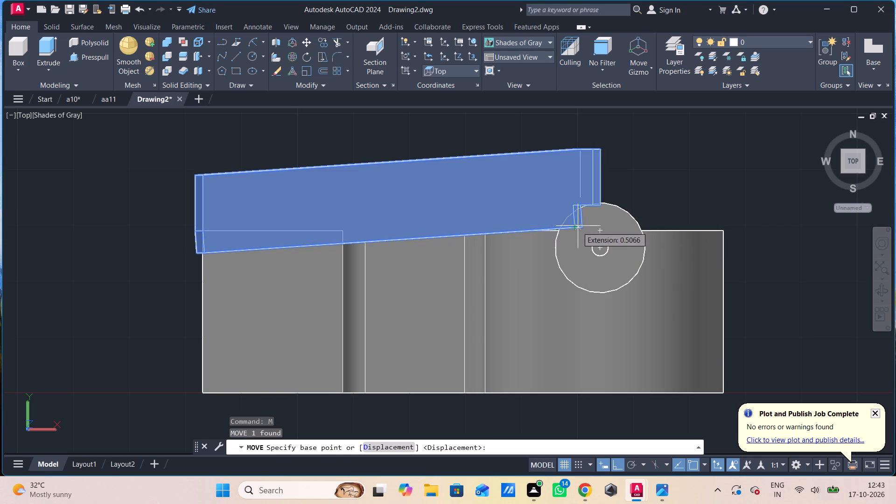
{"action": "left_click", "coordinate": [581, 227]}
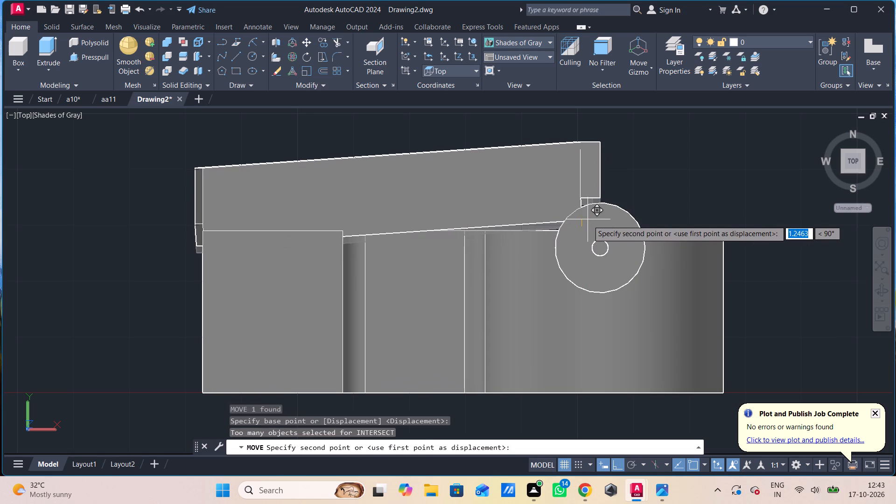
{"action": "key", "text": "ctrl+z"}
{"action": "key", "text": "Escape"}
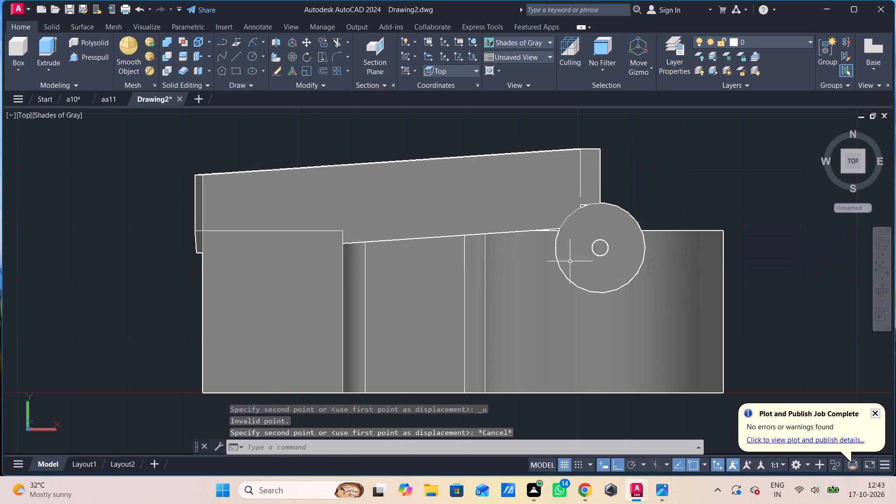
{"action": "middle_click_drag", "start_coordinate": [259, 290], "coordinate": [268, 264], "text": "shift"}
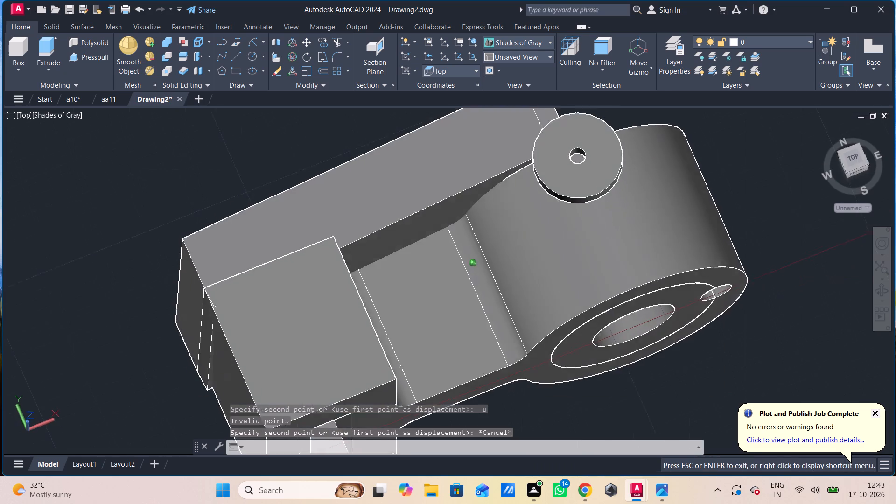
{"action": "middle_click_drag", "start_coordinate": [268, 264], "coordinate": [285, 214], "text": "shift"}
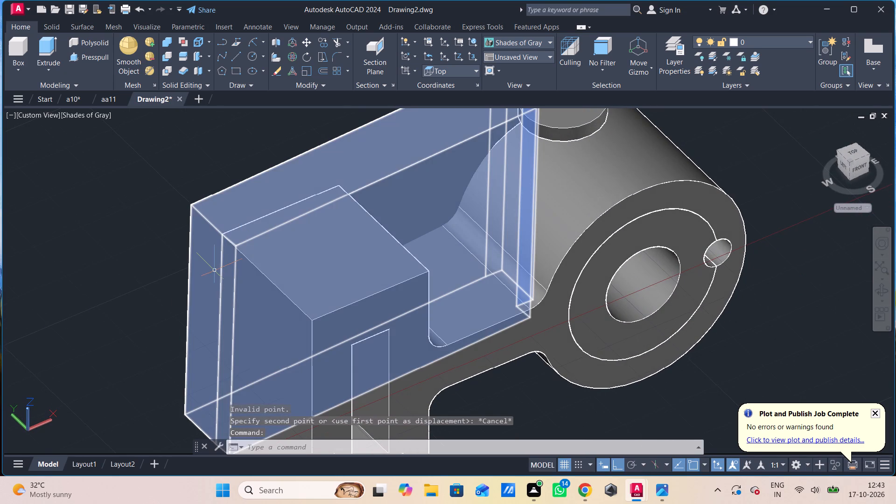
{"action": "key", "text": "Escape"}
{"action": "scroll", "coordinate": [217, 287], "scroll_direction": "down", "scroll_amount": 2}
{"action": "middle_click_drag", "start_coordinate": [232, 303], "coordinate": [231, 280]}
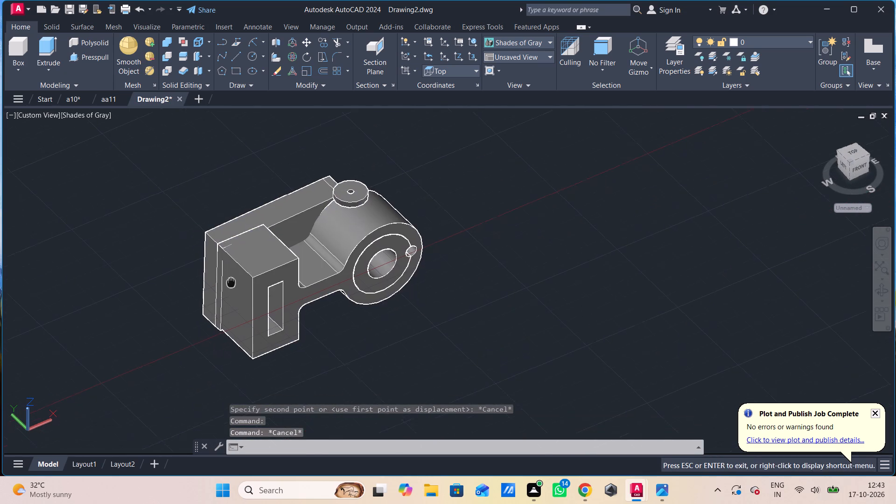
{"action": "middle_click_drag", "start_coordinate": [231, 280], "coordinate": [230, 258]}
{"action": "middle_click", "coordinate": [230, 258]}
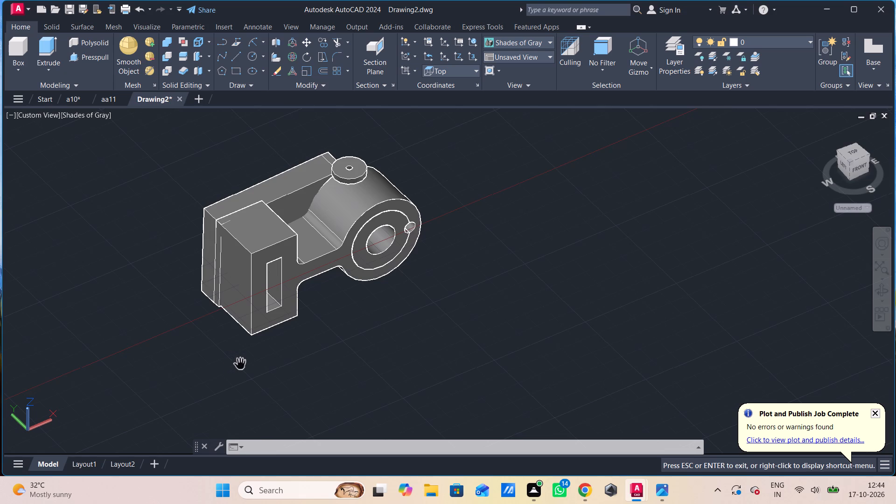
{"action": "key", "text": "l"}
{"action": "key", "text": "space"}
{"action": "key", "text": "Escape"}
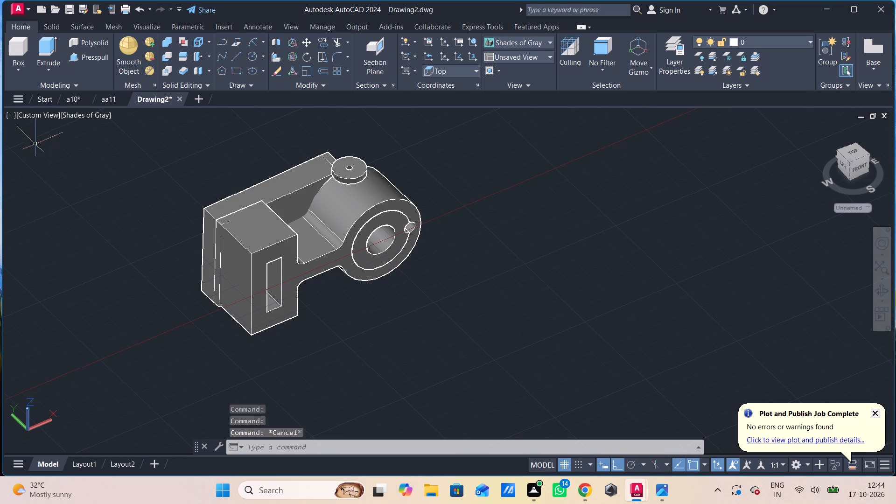
In the top view, draw a vertical line 51 long downward in the empty space beyond the cylinder end of the solid.
{"action": "left_click", "coordinate": [36, 119]}
{"action": "left_click", "coordinate": [63, 147]}
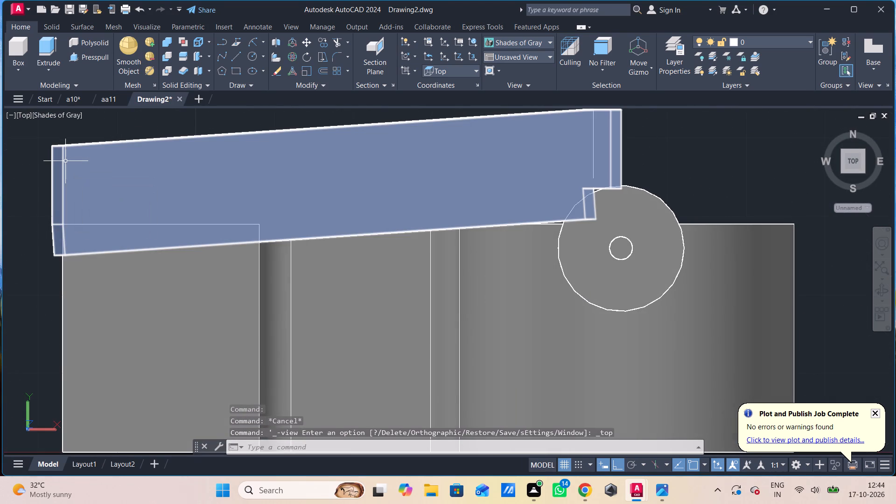
{"action": "middle_click_drag", "start_coordinate": [89, 201], "coordinate": [28, 148]}
{"action": "scroll", "coordinate": [125, 199], "scroll_direction": "down", "scroll_amount": 1}
{"action": "middle_click_drag", "start_coordinate": [146, 212], "coordinate": [60, 217]}
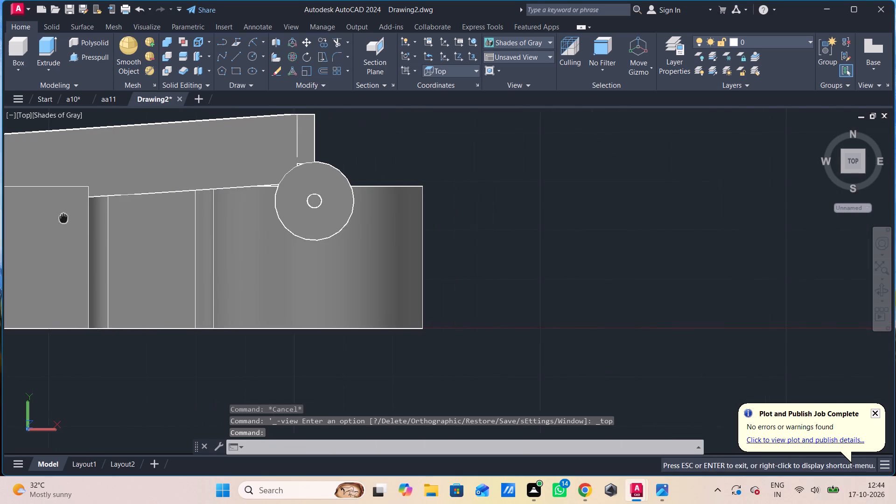
{"action": "middle_click_drag", "start_coordinate": [60, 217], "coordinate": [0, 220]}
{"action": "key", "text": "l"}
{"action": "key", "text": "space"}
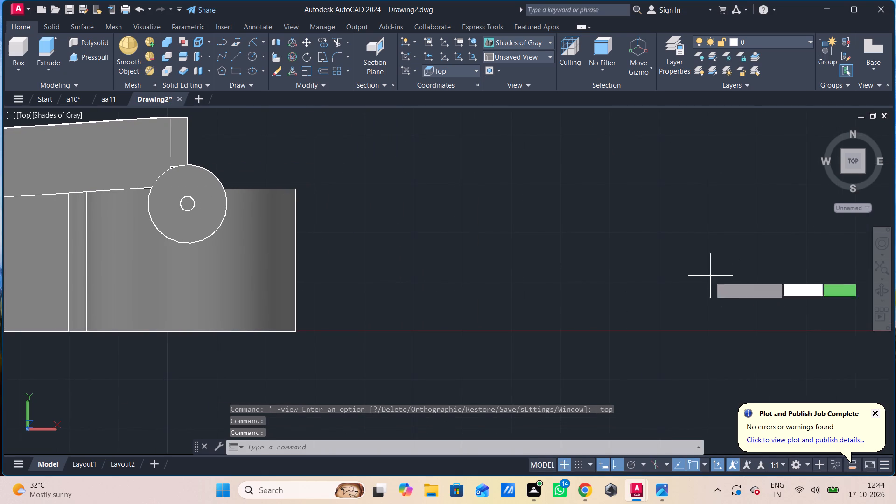
{"action": "left_click", "coordinate": [547, 210]}
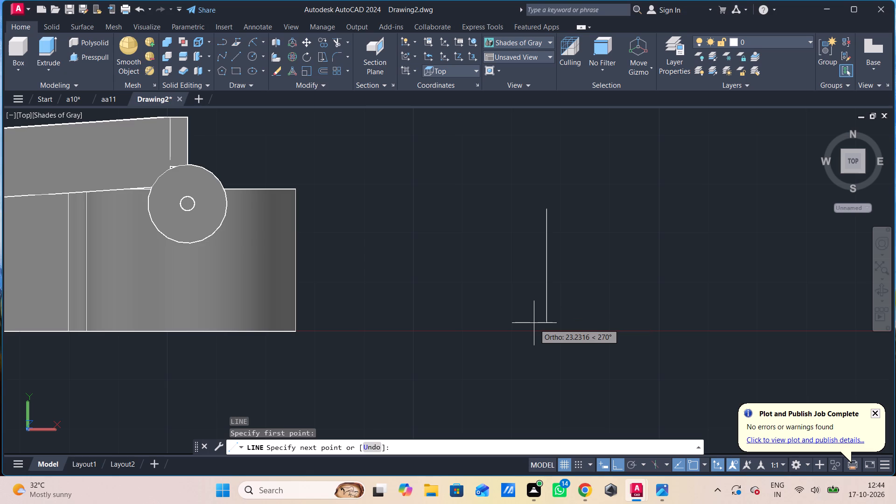
{"action": "type", "text": "51"}
{"action": "key", "text": "Return"}
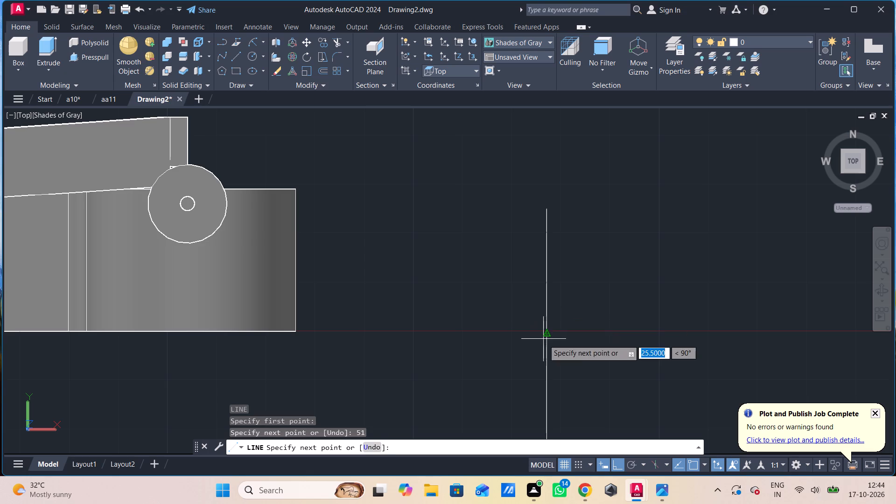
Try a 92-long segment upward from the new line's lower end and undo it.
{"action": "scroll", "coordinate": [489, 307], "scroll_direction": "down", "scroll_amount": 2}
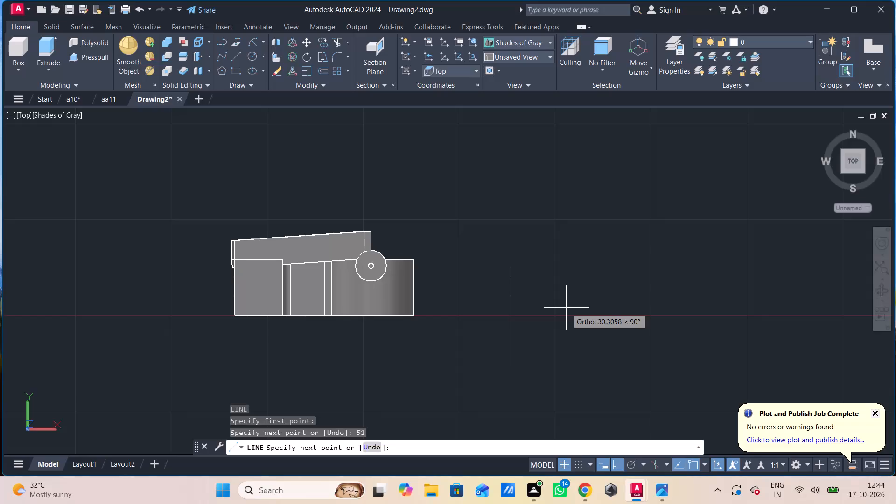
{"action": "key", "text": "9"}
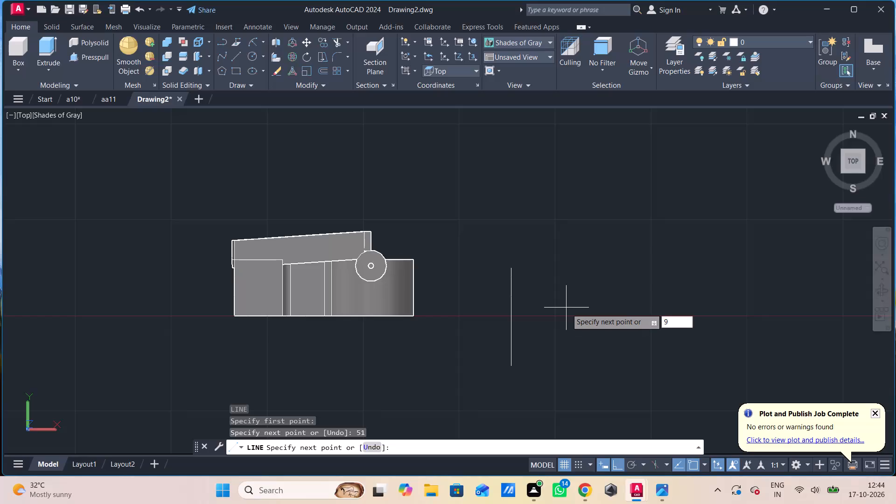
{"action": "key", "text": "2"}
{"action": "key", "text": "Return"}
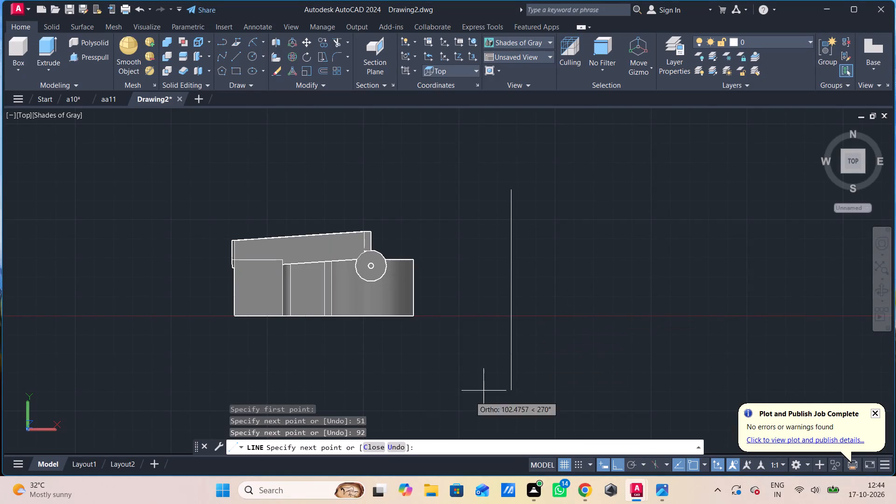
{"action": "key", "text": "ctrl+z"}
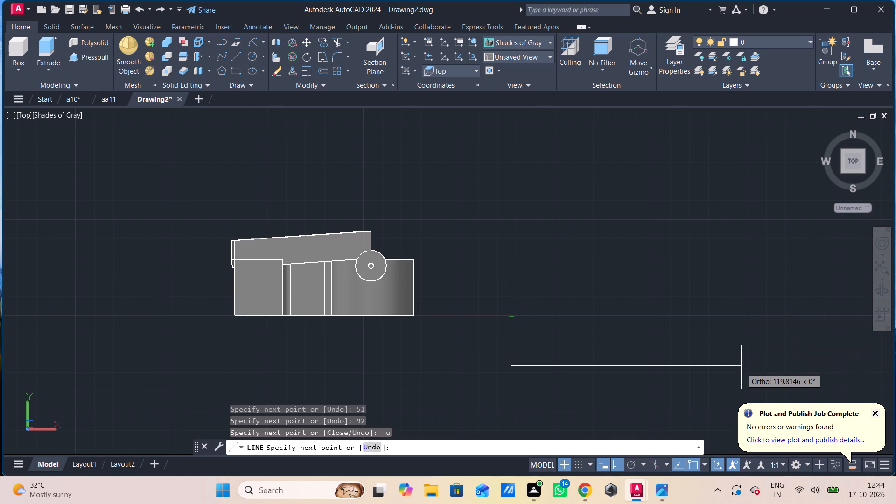
Complete a 92 by 51 rectangle from the vertical line with a 92 bottom edge, a 51 opposite side and a closing top edge.
{"action": "type", "text": "92"}
{"action": "key", "text": "Return"}
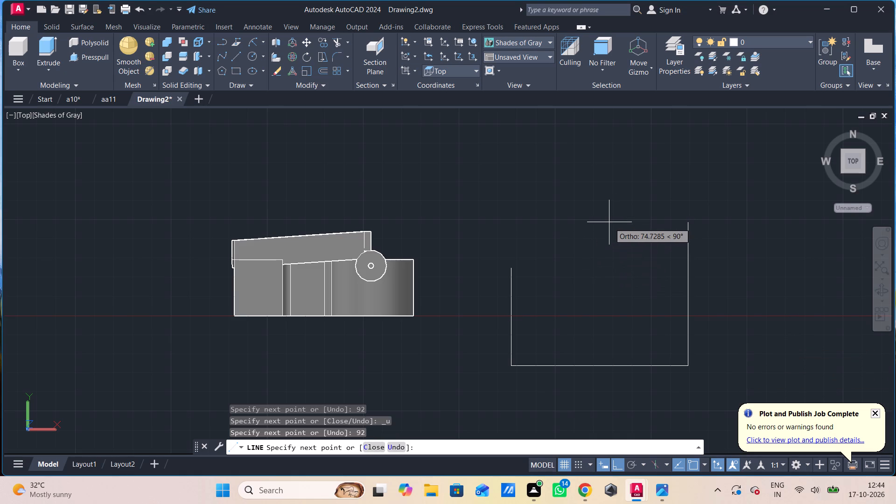
{"action": "key", "text": "2"}
{"action": "key", "text": "BackSpace"}
{"action": "type", "text": "51"}
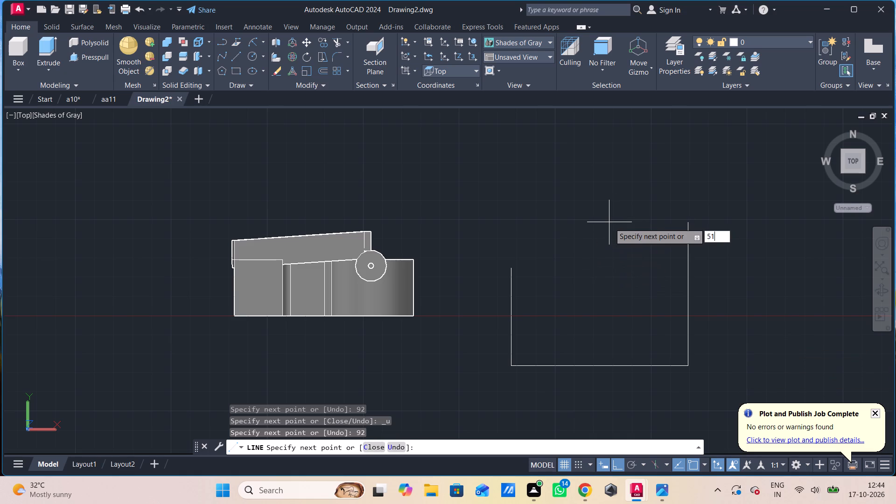
{"action": "key", "text": "Return"}
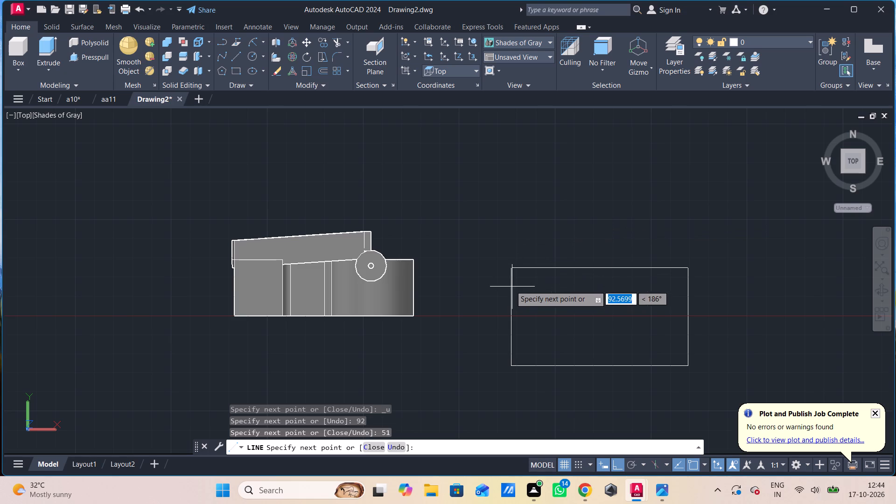
{"action": "left_click", "coordinate": [511, 270]}
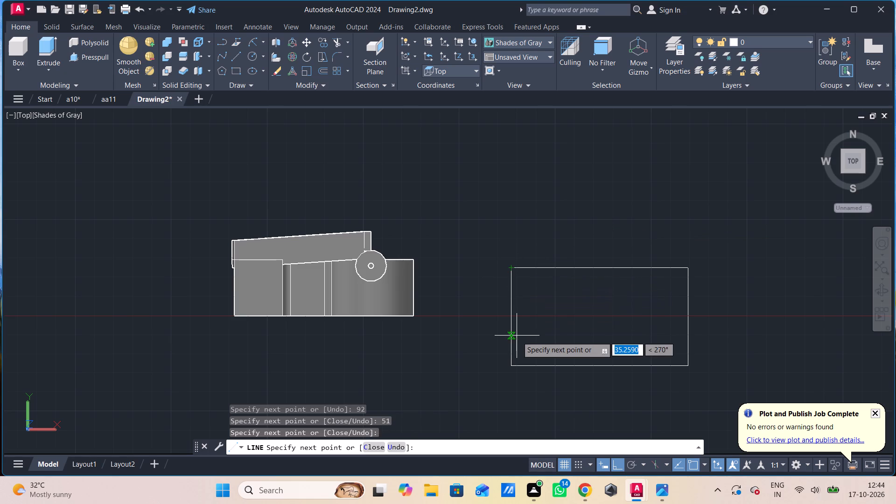
{"action": "key", "text": "Escape"}
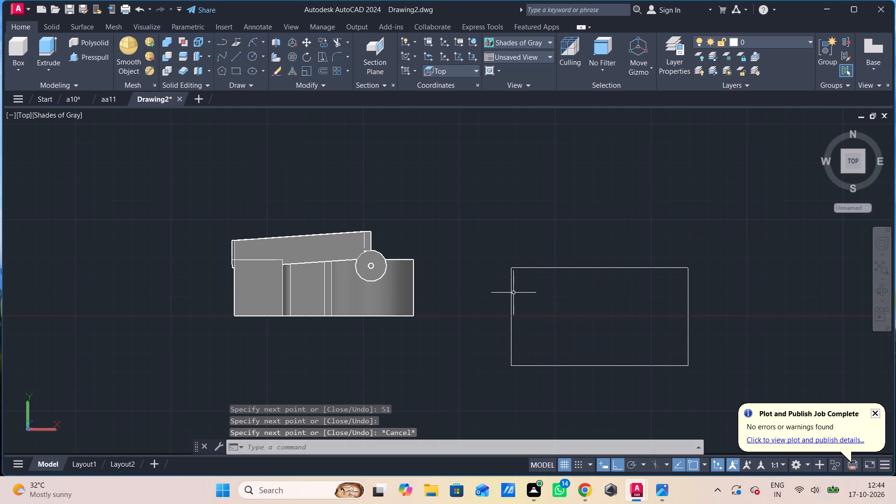
Draw construction lines from the rectangle's lower-left corner: 19 along the bottom edge, and 19 straight up into the rectangle.
{"action": "key", "text": "l"}
{"action": "key", "text": "Return"}
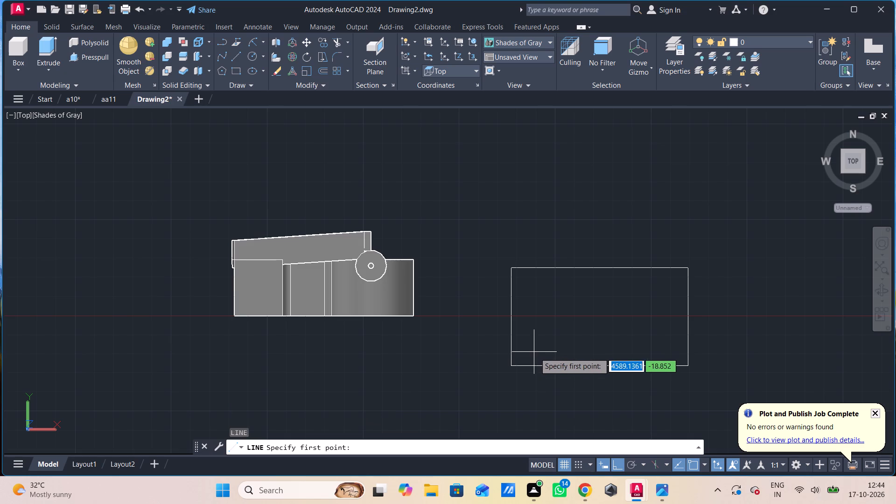
{"action": "left_click", "coordinate": [513, 371]}
{"action": "type", "text": "199"}
{"action": "key", "text": "BackSpace"}
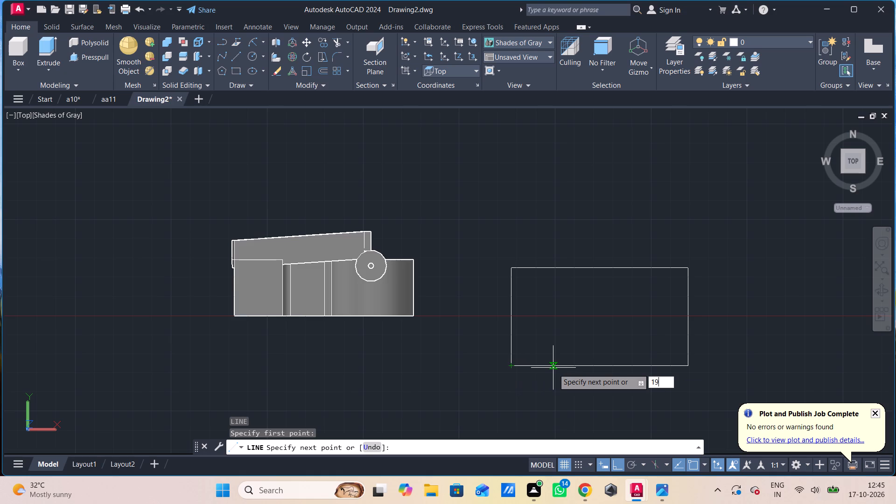
{"action": "key", "text": "Return"}
{"action": "key", "text": "1"}
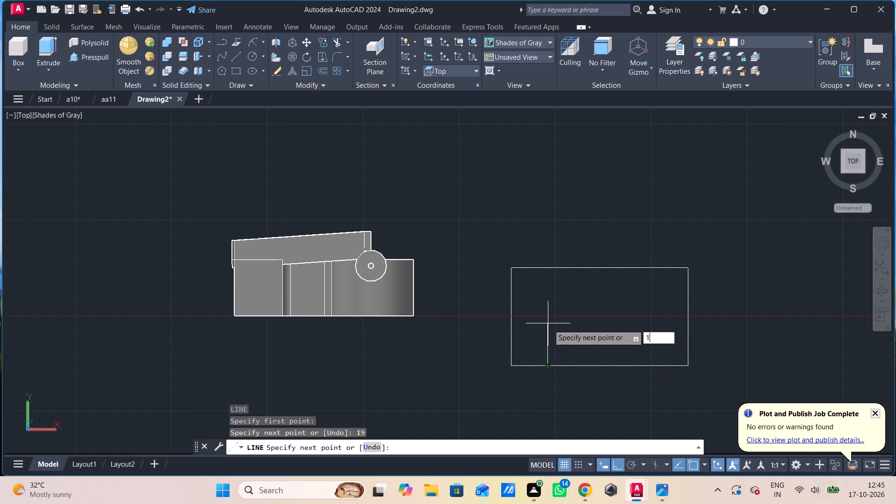
{"action": "key", "text": "9"}
{"action": "key", "text": "Return"}
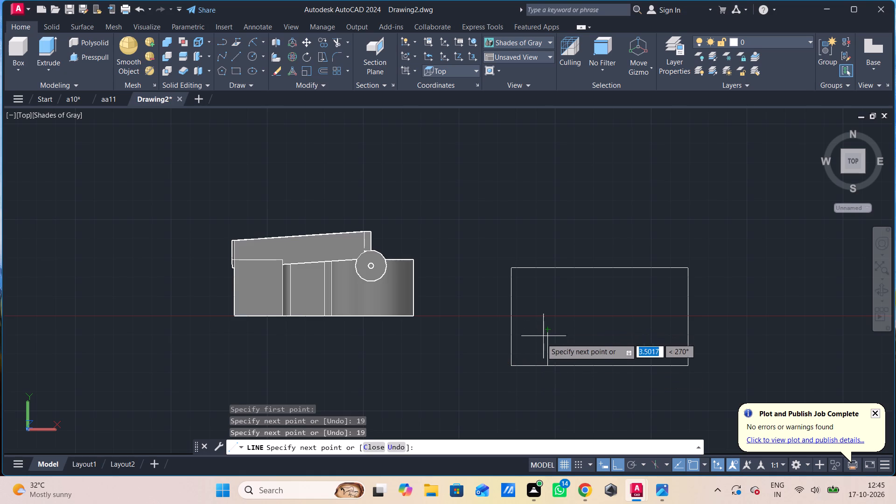
{"action": "key", "text": "Escape"}
{"action": "key", "text": "c"}
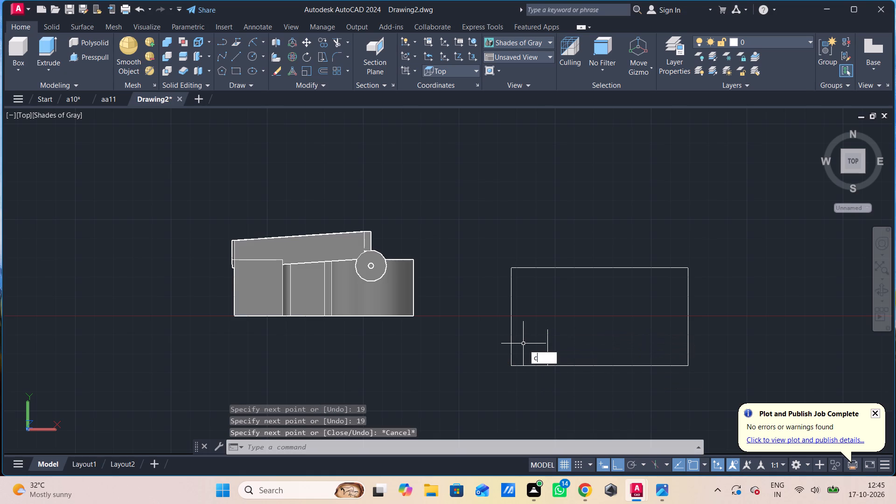
{"action": "key", "text": "Escape"}
Draw a 44-long horizontal construction line toward the rectangle's far side from the top of the short vertical line.
{"action": "key", "text": "l"}
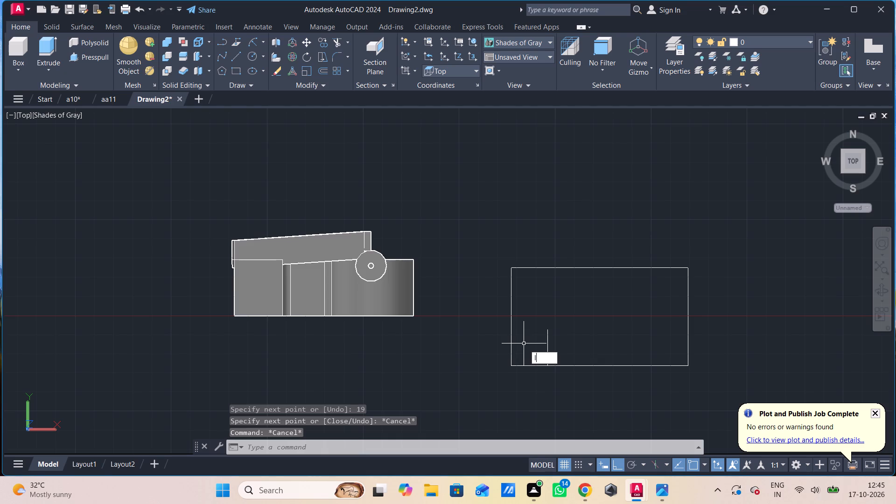
{"action": "key", "text": "space"}
{"action": "left_click", "coordinate": [552, 330]}
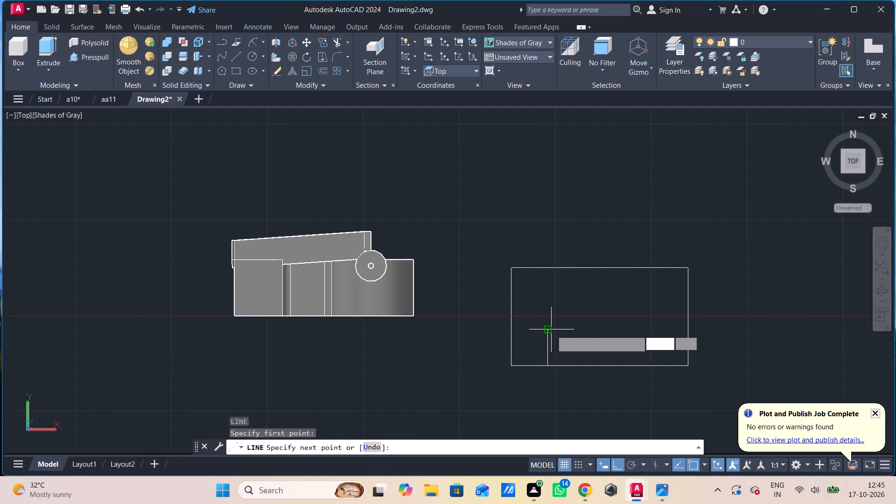
{"action": "type", "text": "44"}
{"action": "key", "text": "Return"}
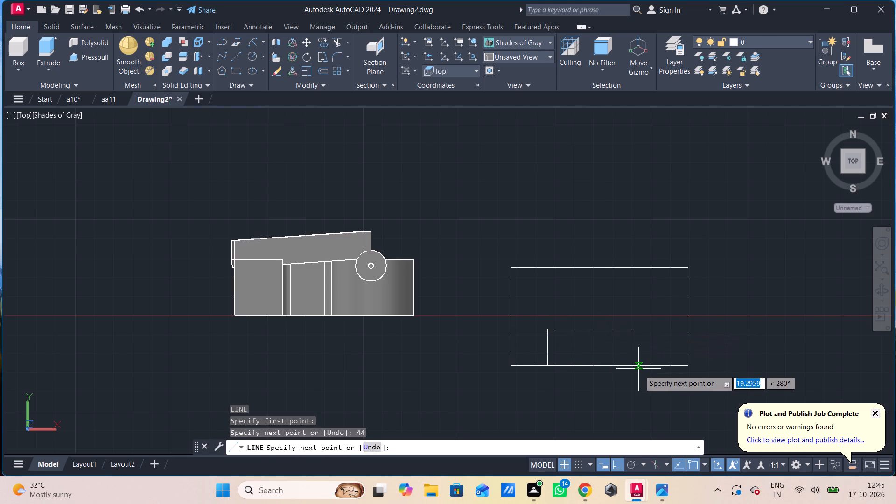
{"action": "key", "text": "Escape"}
Draw a circle of radius 6 at each end of the 44-long construction line.
{"action": "type", "text": "c"}
{"action": "key", "text": "space"}
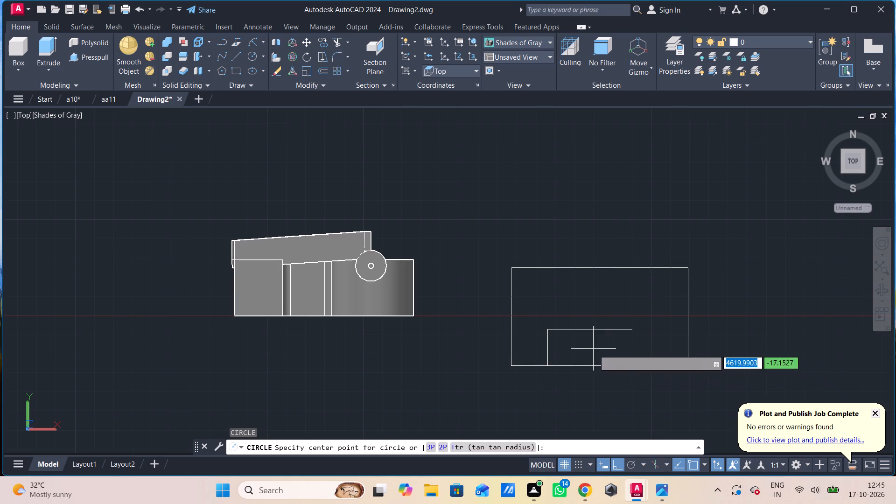
{"action": "left_click", "coordinate": [547, 332]}
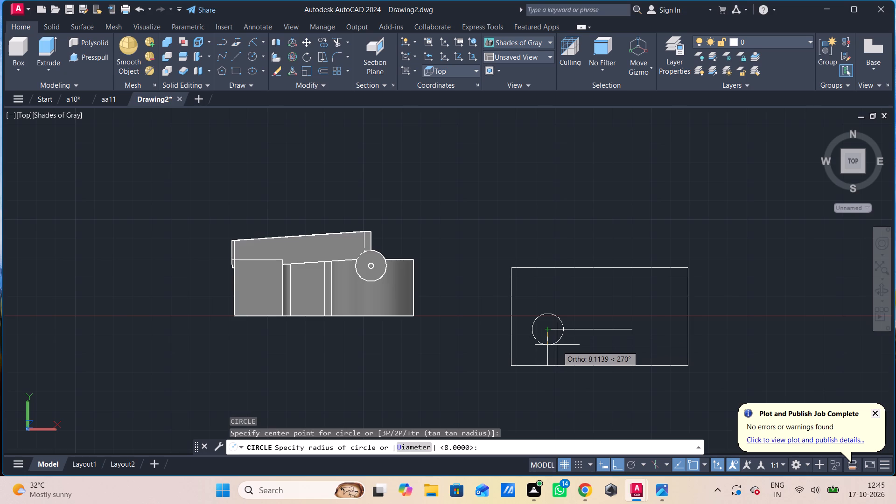
{"action": "key", "text": "6"}
{"action": "key", "text": "Return"}
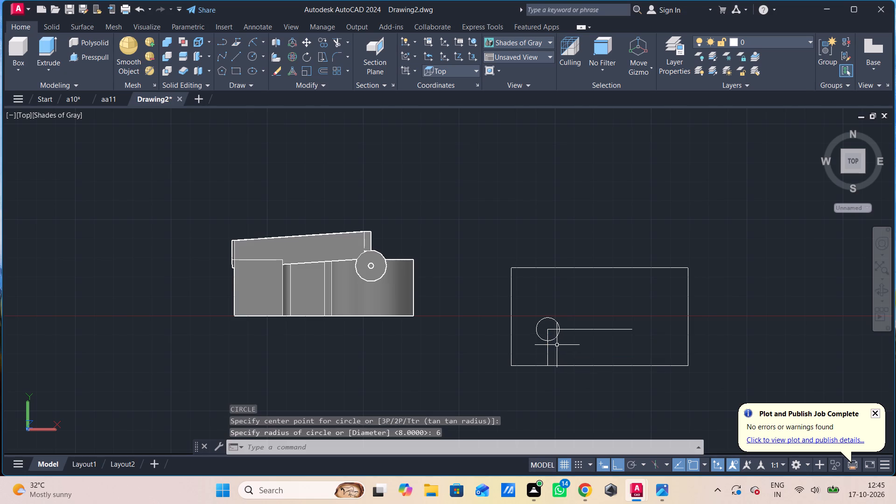
{"action": "key", "text": "space"}
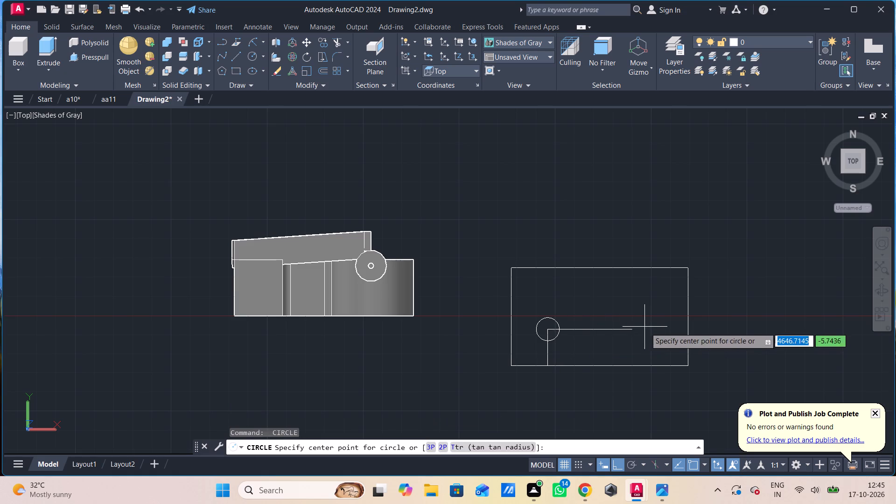
{"action": "left_click", "coordinate": [636, 333]}
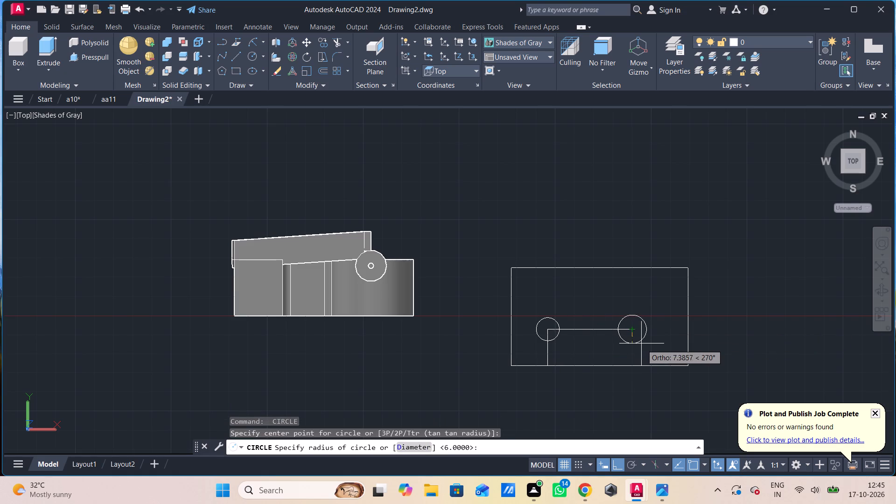
{"action": "key", "text": "6"}
{"action": "key", "text": "Return"}
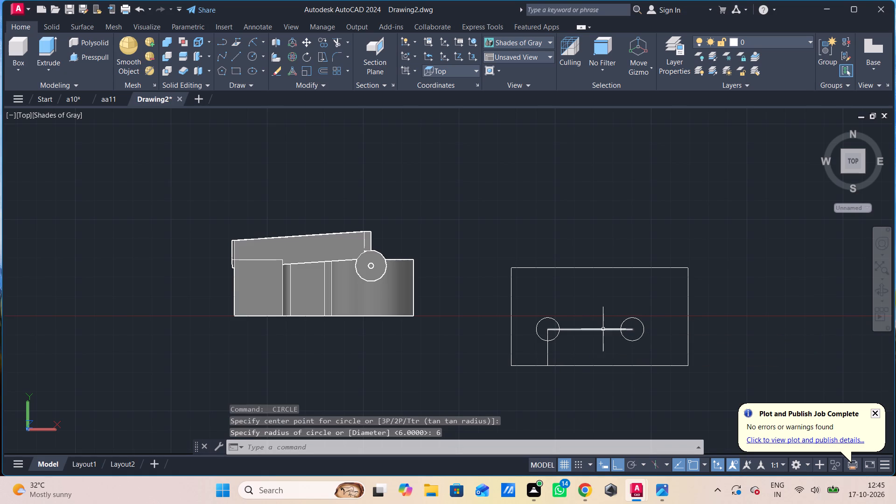
Delete the horizontal line joining the circles and the short vertical construction line below it.
{"action": "left_click", "coordinate": [603, 329]}
{"action": "left_click", "coordinate": [548, 360]}
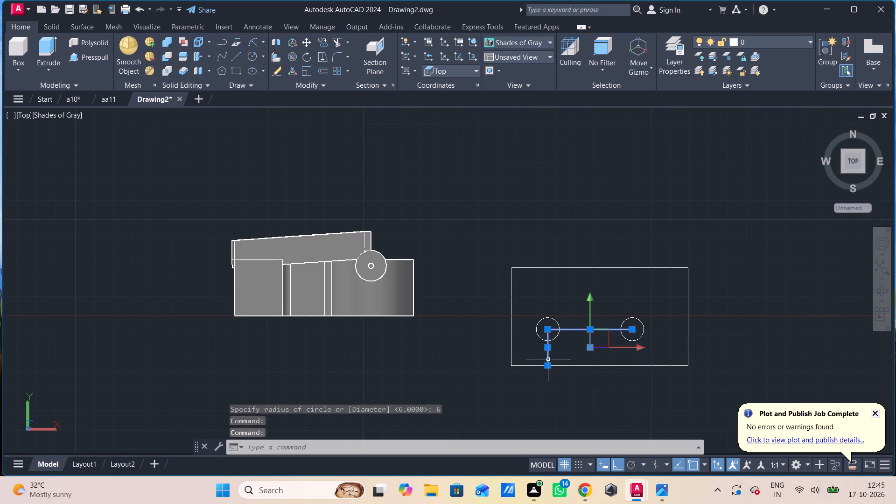
{"action": "key", "text": "Delete"}
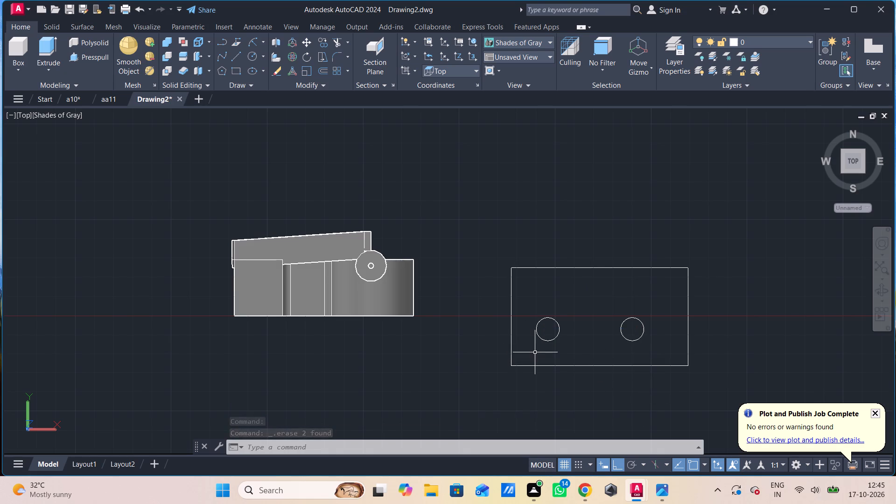
Presspull the rectangular area around the two circles to a height of 12, forming a plate with two holes.
{"action": "left_click", "coordinate": [93, 59]}
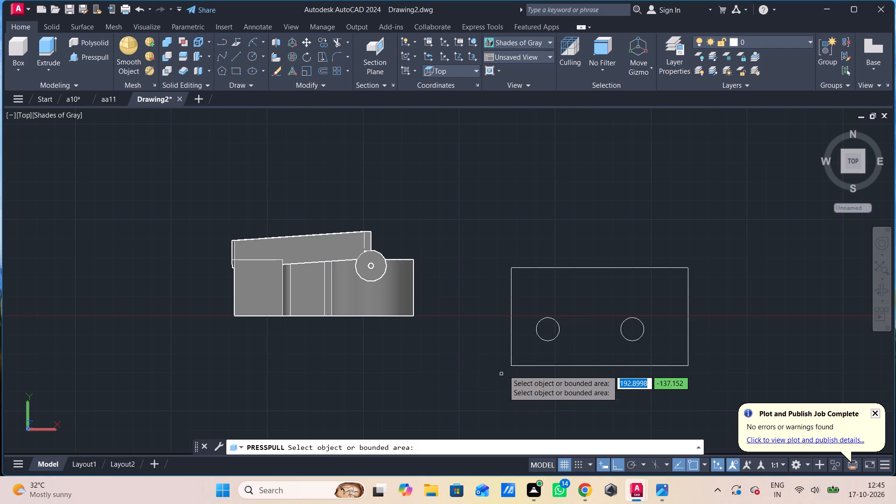
{"action": "middle_click_drag", "start_coordinate": [506, 357], "coordinate": [520, 285], "text": "shift"}
{"action": "left_click", "coordinate": [532, 315]}
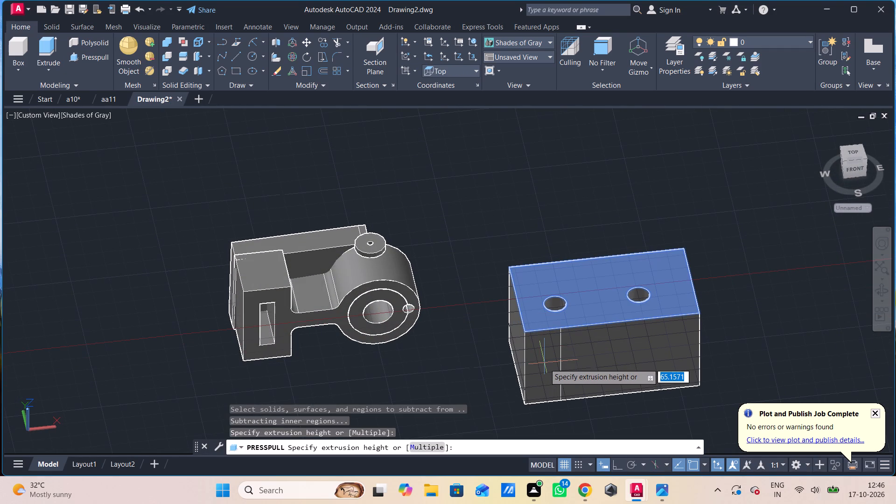
{"action": "key", "text": "1"}
{"action": "key", "text": "2"}
{"action": "key", "text": "Return"}
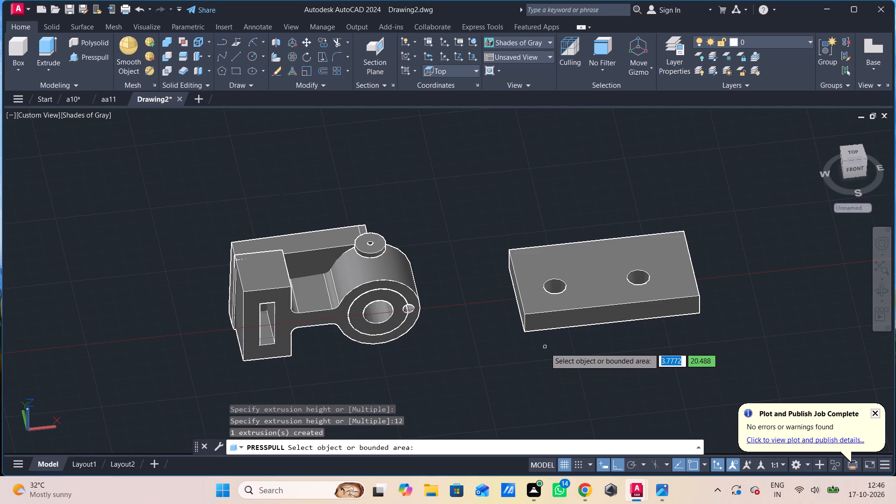
{"action": "key", "text": "Escape"}
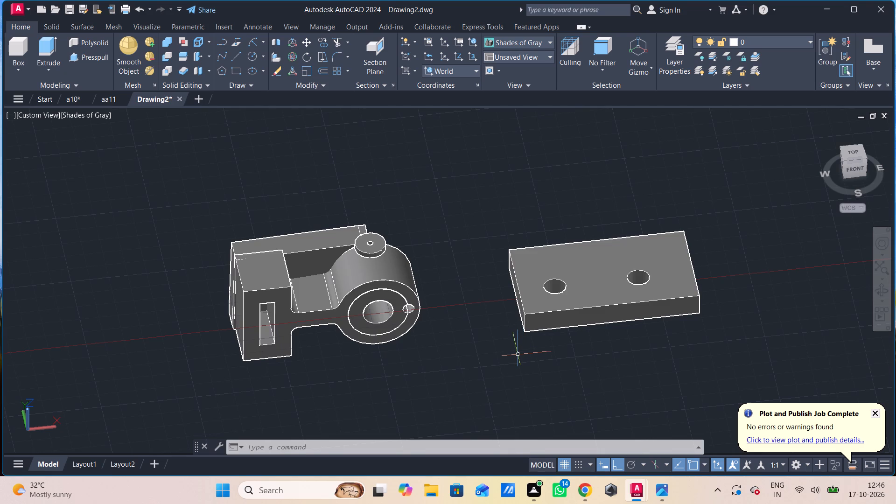
From the plate's bottom front corner at its far end, draw a line 5 inward along the edge and 114 vertically up.
{"action": "key", "text": "l"}
{"action": "key", "text": "Return"}
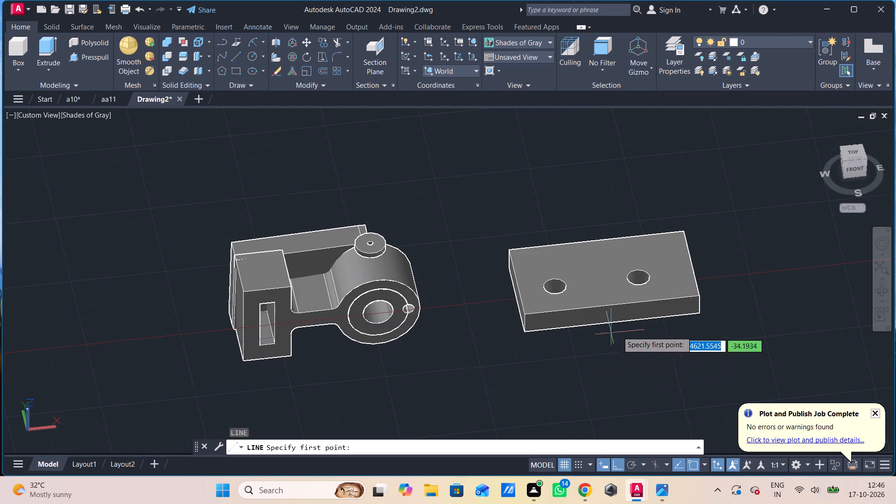
{"action": "left_click", "coordinate": [698, 314]}
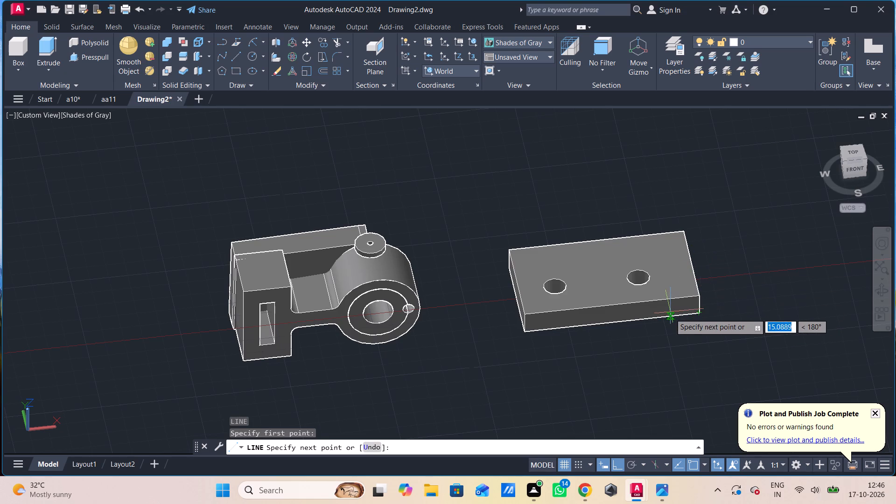
{"action": "key", "text": "5"}
{"action": "key", "text": "Return"}
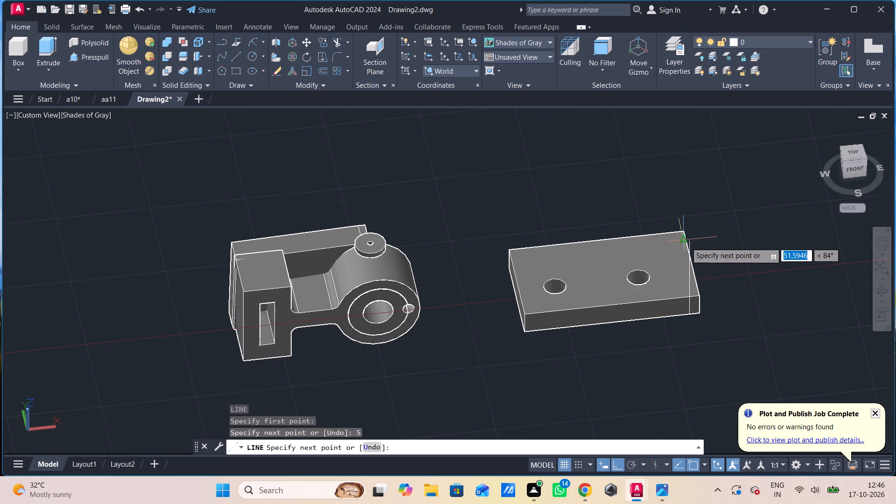
{"action": "middle_click_drag", "start_coordinate": [687, 197], "coordinate": [687, 191], "text": "shift"}
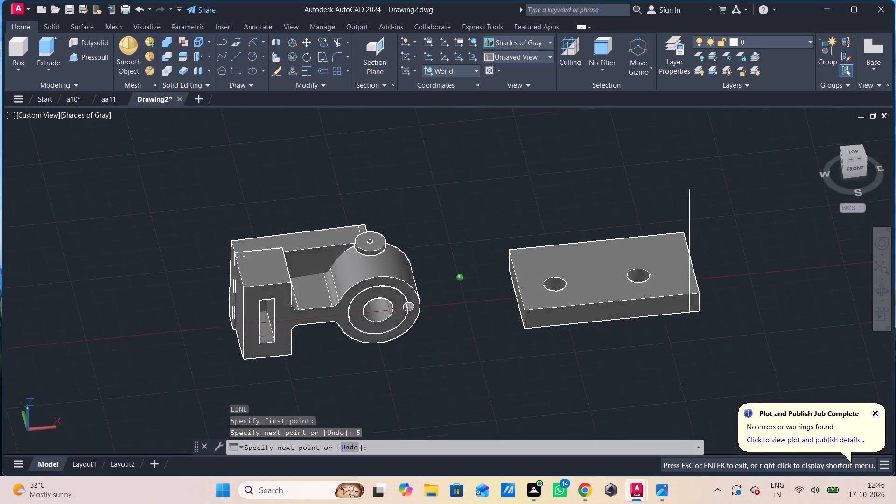
{"action": "middle_click_drag", "start_coordinate": [687, 191], "coordinate": [687, 155], "text": "shift"}
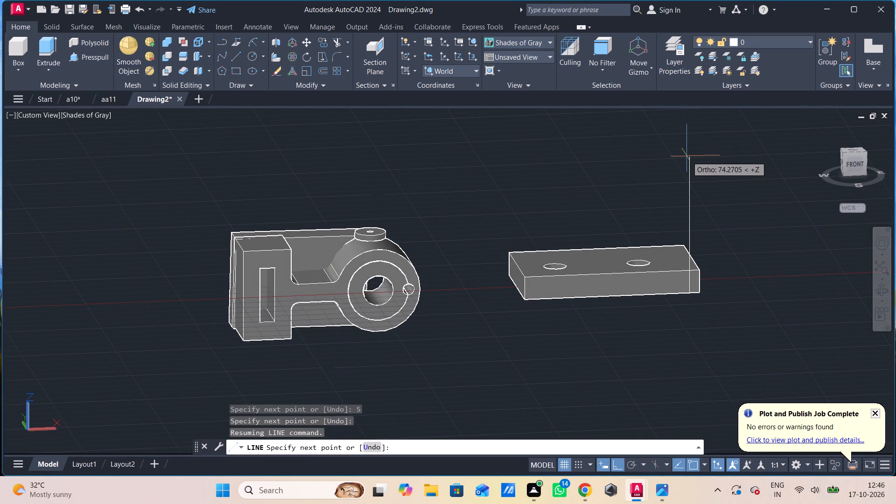
{"action": "key", "text": "1"}
{"action": "key", "text": "1"}
{"action": "key", "text": "4"}
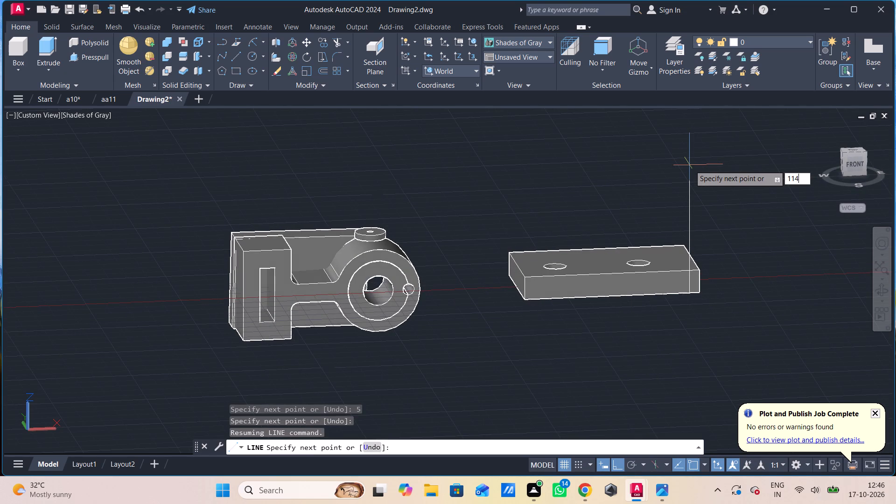
{"action": "key", "text": "Return"}
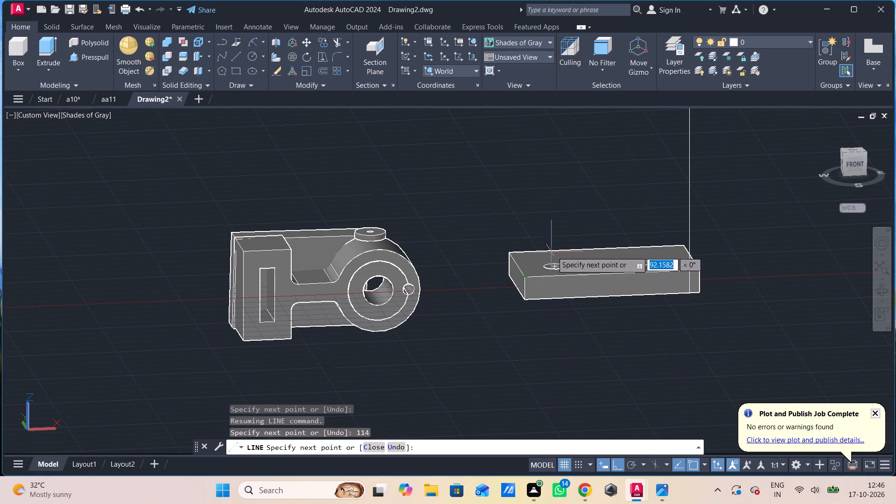
{"action": "middle_click_drag", "start_coordinate": [556, 241], "coordinate": [534, 342]}
{"action": "scroll", "coordinate": [532, 323], "scroll_direction": "down", "scroll_amount": 1}
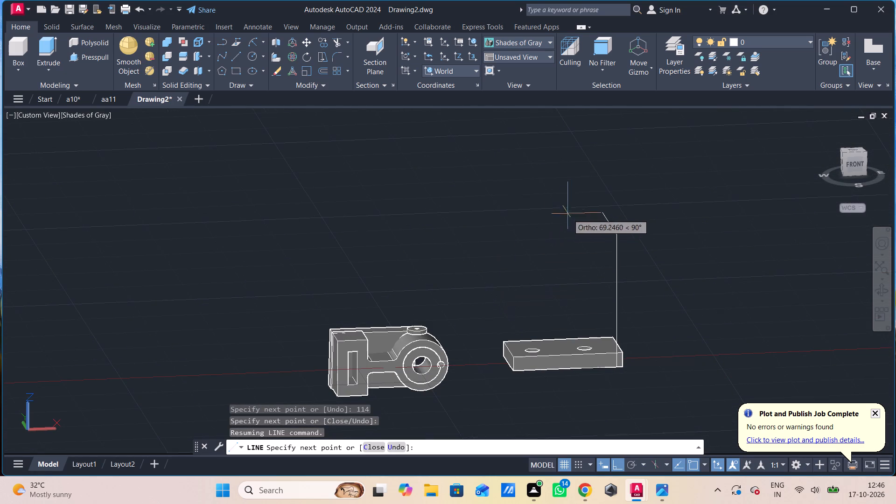
{"action": "key", "text": "Escape"}
Move the complete cylinder bracket from the centre of its front bore circle to the top end of the vertical line.
{"action": "left_click", "coordinate": [424, 357]}
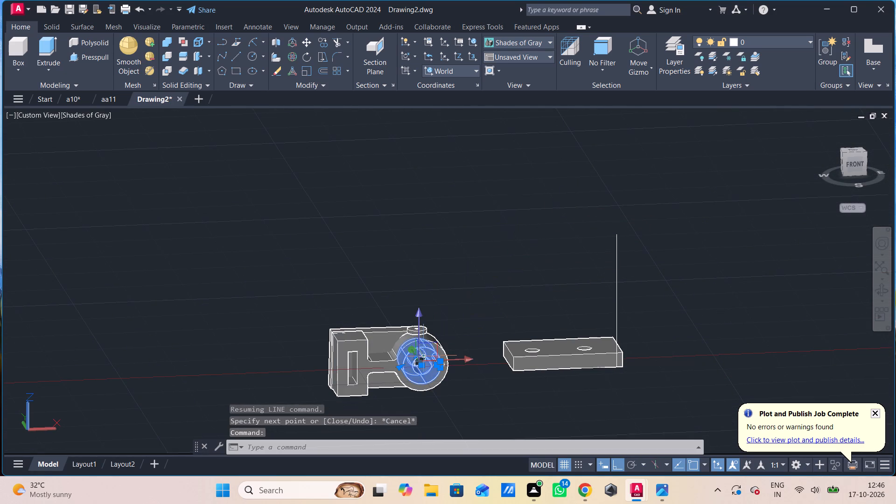
{"action": "key", "text": "Escape"}
{"action": "left_click_drag", "start_coordinate": [441, 309], "coordinate": [444, 320]}
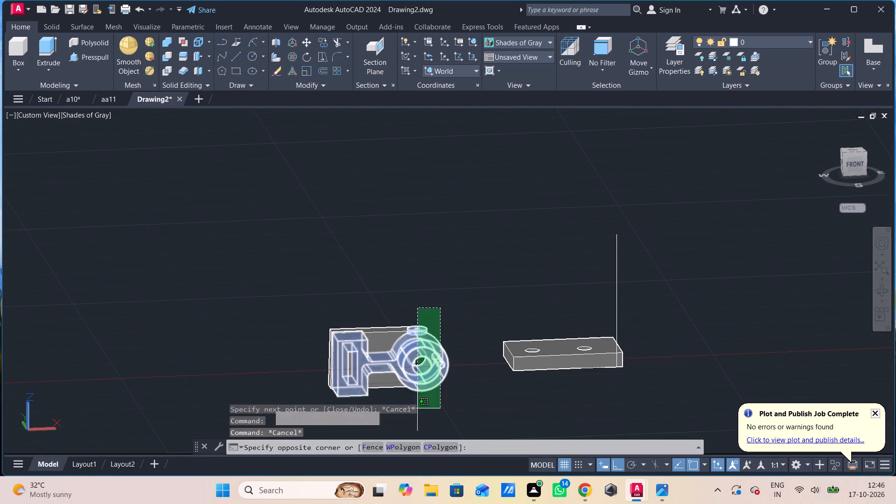
{"action": "left_click", "coordinate": [240, 396]}
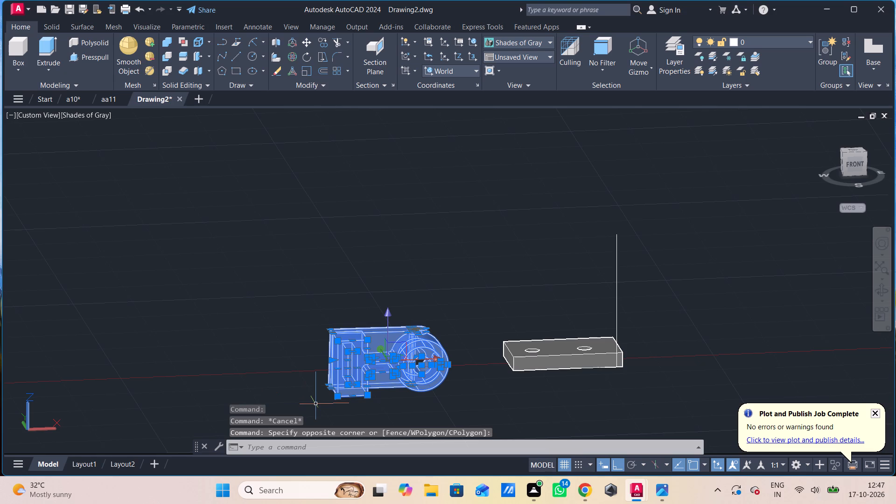
{"action": "type", "text": "m"}
{"action": "key", "text": "space"}
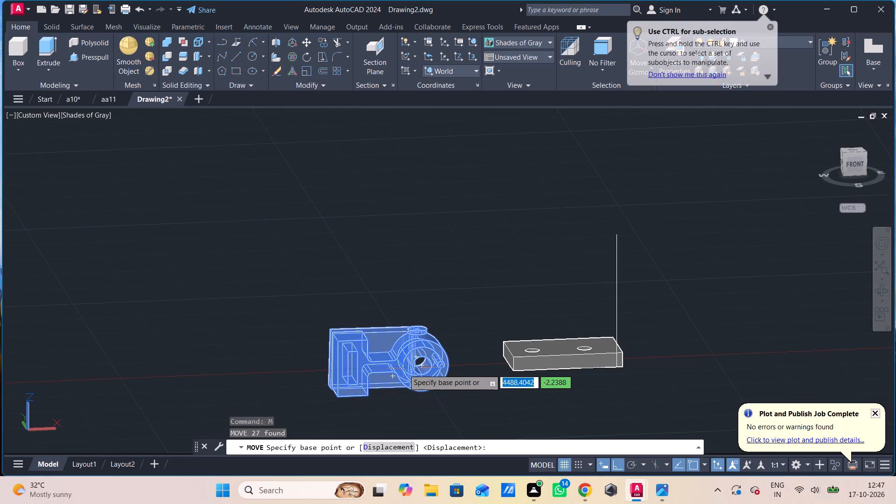
{"action": "scroll", "coordinate": [420, 365], "scroll_direction": "up", "scroll_amount": 2}
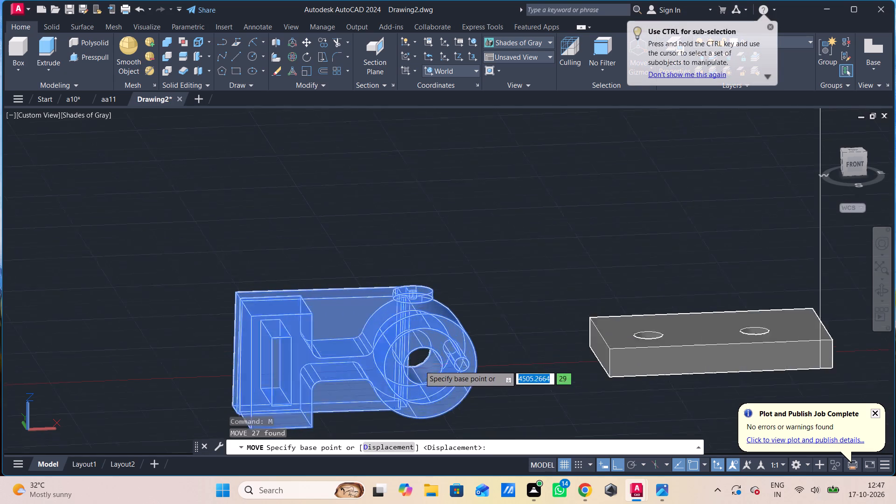
{"action": "scroll", "coordinate": [420, 365], "scroll_direction": "up", "scroll_amount": 2}
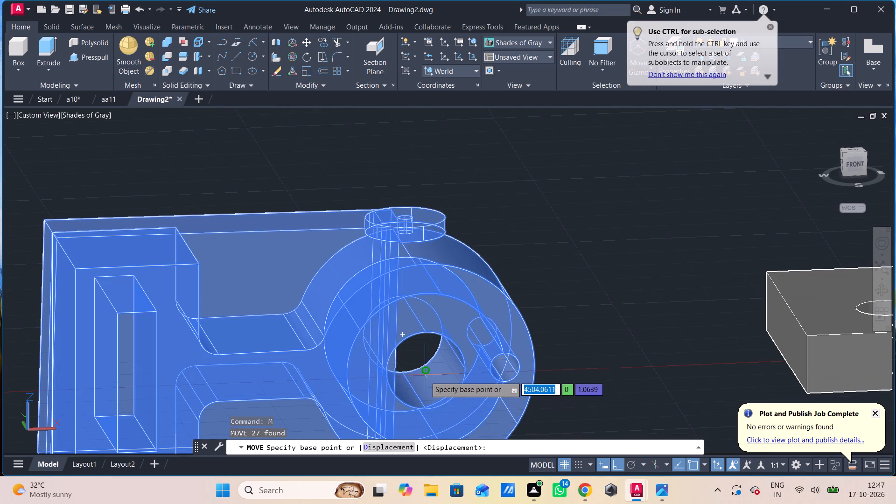
{"action": "left_click", "coordinate": [425, 376]}
{"action": "middle_click_drag", "start_coordinate": [586, 249], "coordinate": [382, 312]}
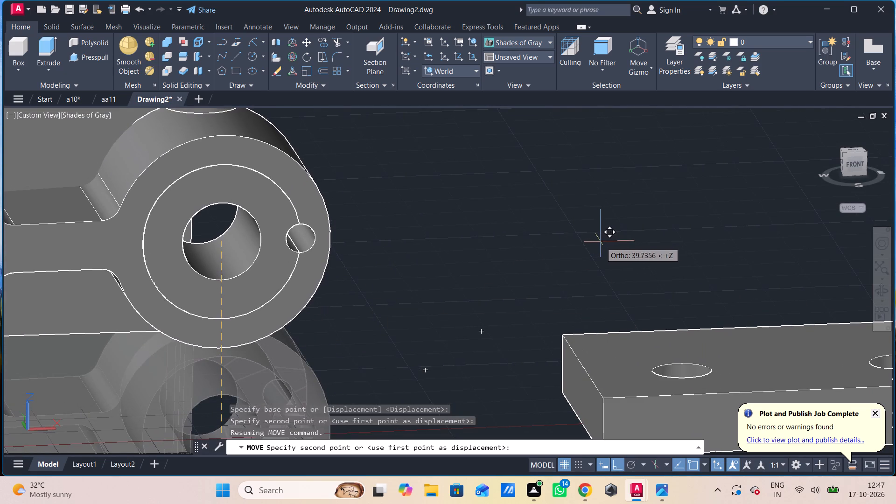
{"action": "key", "text": "F8"}
{"action": "middle_click_drag", "start_coordinate": [594, 245], "coordinate": [423, 303]}
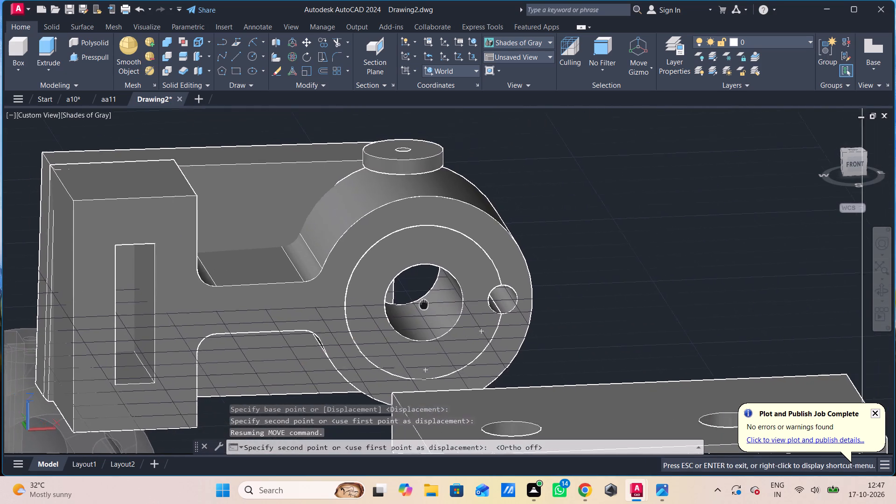
{"action": "middle_click_drag", "start_coordinate": [423, 303], "coordinate": [413, 304]}
{"action": "scroll", "coordinate": [426, 275], "scroll_direction": "down", "scroll_amount": 1}
{"action": "middle_click_drag", "start_coordinate": [477, 266], "coordinate": [436, 358]}
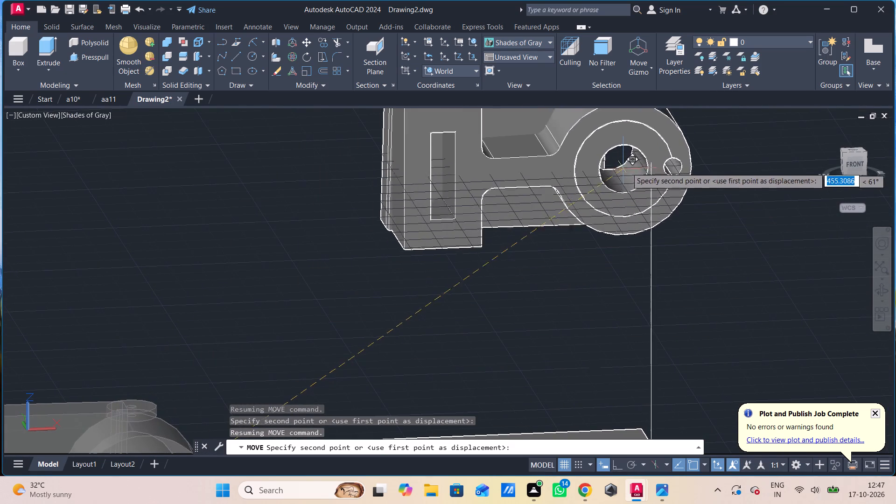
{"action": "left_click", "coordinate": [654, 162]}
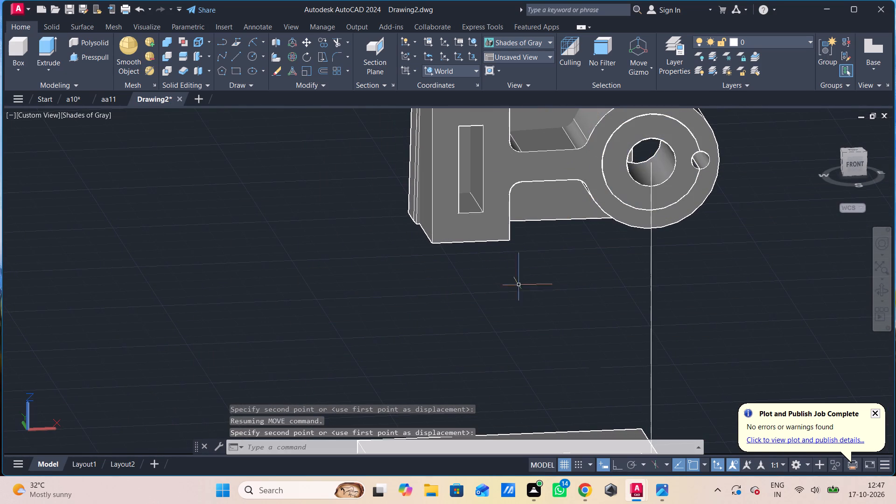
{"action": "key", "text": "Escape"}
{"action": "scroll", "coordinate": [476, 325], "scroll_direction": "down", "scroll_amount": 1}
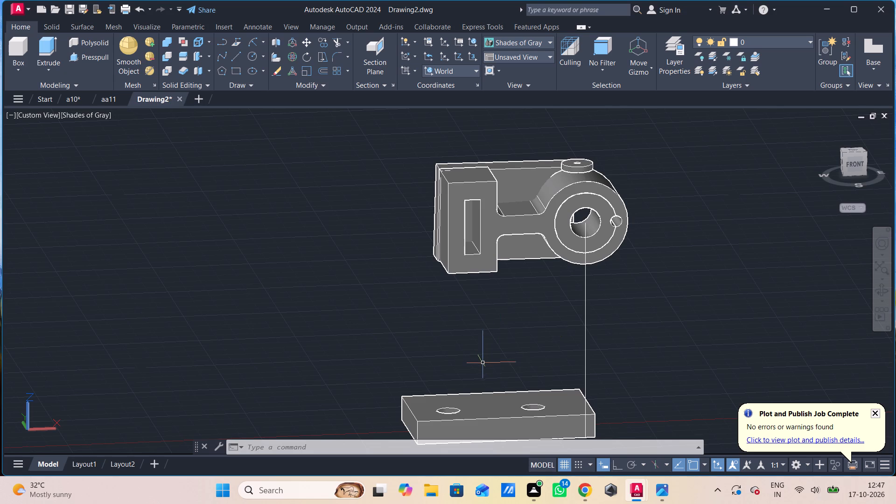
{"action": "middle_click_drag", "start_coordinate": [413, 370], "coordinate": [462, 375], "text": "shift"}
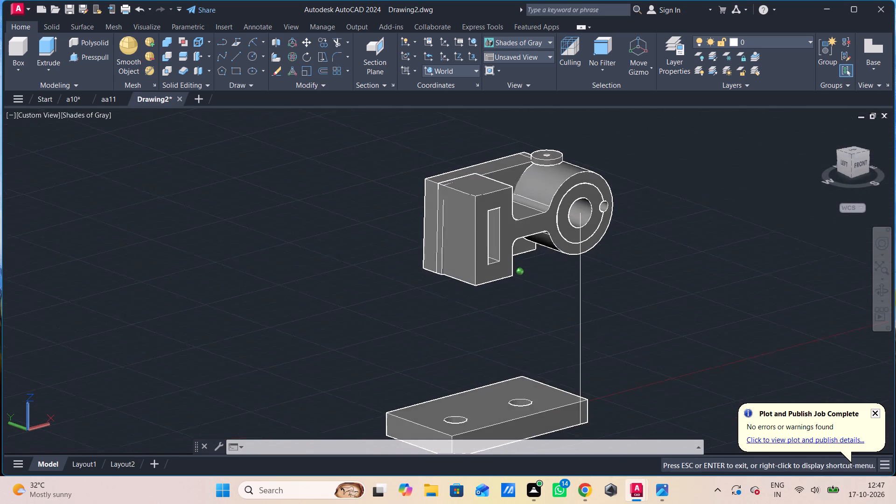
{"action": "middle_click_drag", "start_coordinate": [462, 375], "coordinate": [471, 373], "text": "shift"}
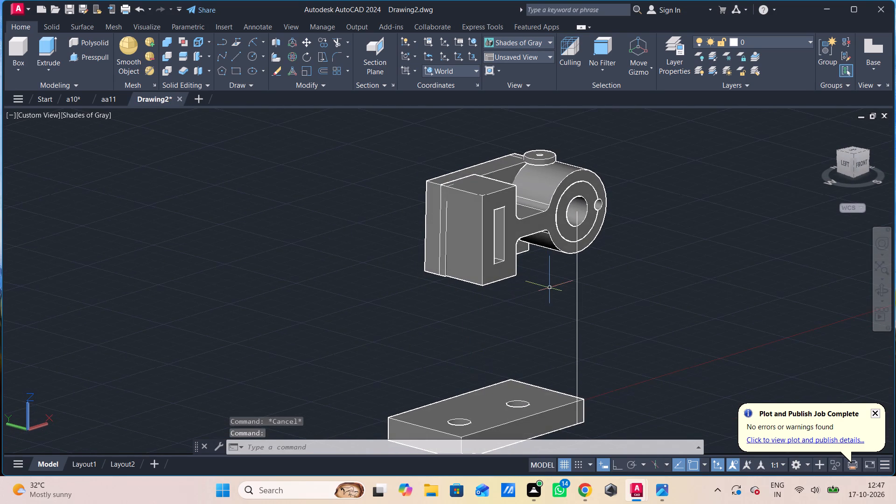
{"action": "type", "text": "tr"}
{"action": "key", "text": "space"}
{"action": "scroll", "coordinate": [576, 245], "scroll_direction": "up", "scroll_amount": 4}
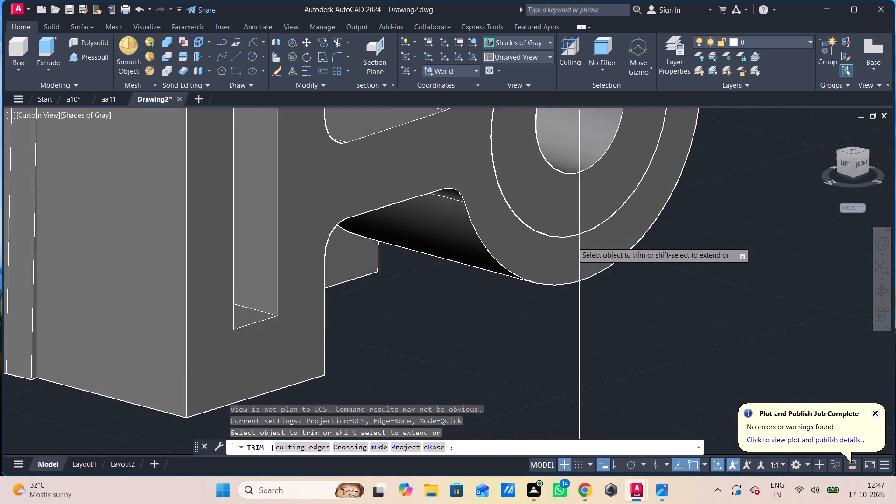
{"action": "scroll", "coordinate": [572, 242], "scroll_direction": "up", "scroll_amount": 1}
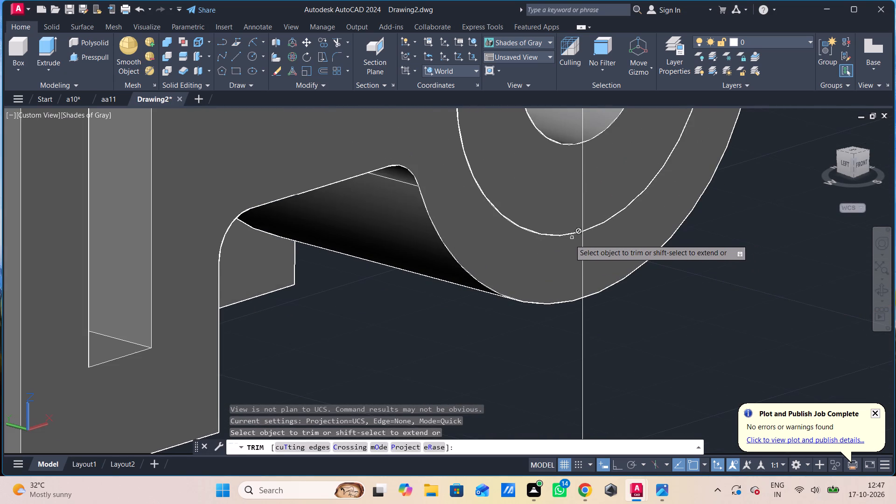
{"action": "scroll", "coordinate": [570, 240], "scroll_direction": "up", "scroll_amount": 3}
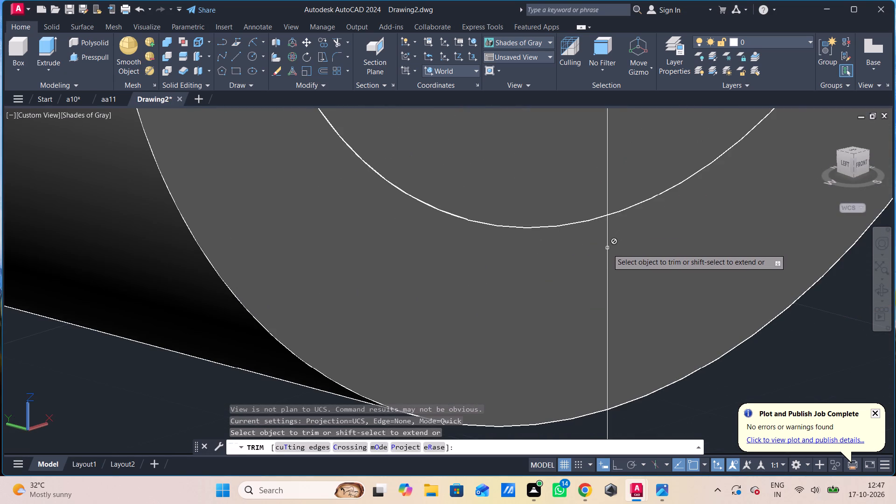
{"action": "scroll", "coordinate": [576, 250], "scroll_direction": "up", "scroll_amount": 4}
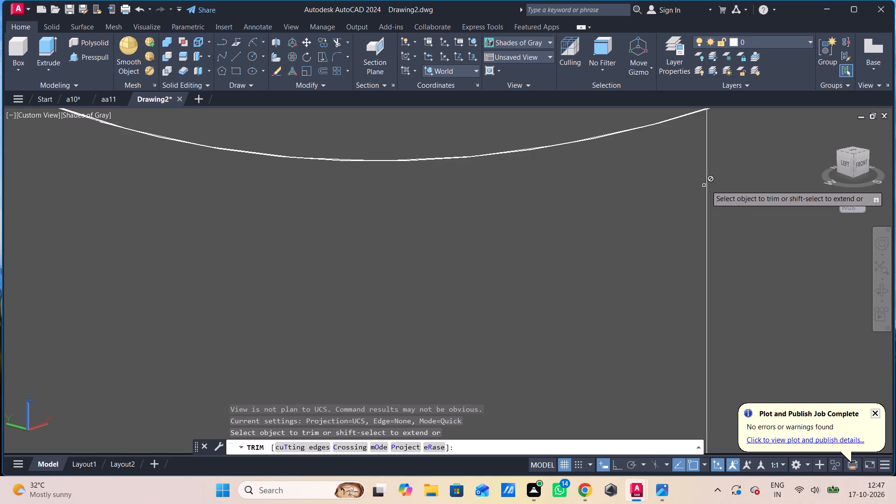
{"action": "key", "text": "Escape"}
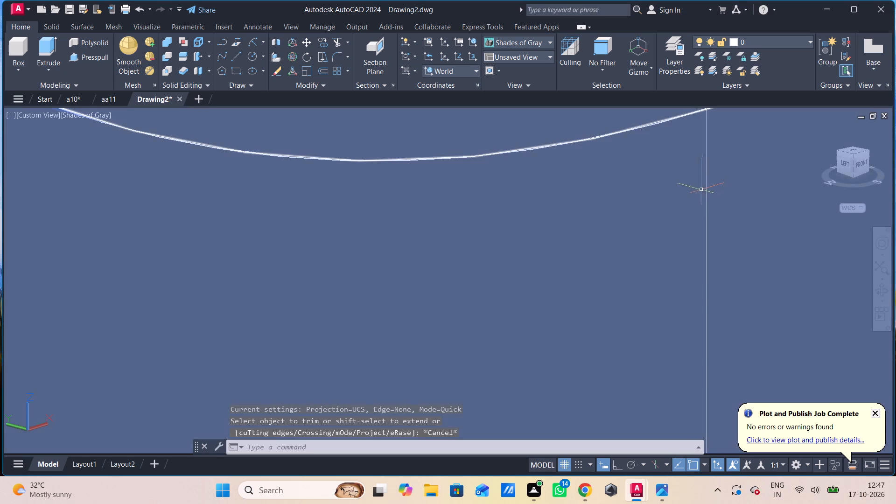
Shorten the vertical line by stretching its upper end from the bore centre down to the cylinder's lower outer edge.
{"action": "scroll", "coordinate": [706, 184], "scroll_direction": "down", "scroll_amount": 6}
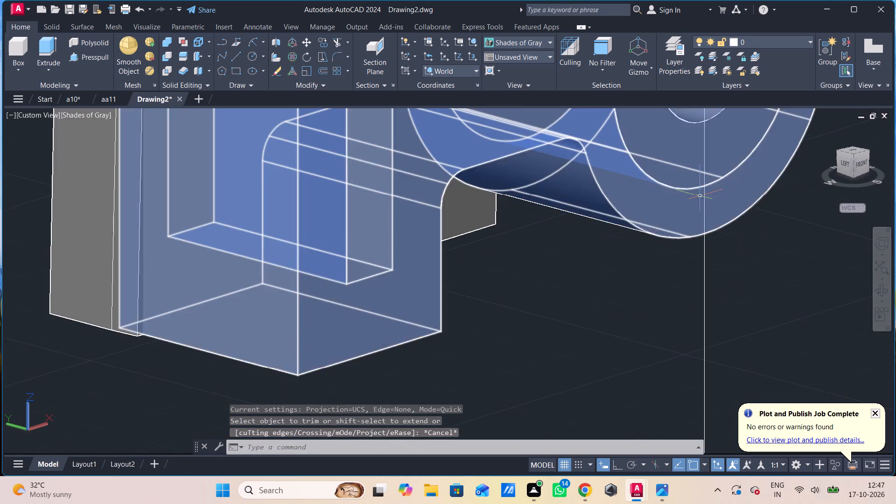
{"action": "scroll", "coordinate": [700, 196], "scroll_direction": "down", "scroll_amount": 2}
{"action": "middle_click_drag", "start_coordinate": [700, 196], "coordinate": [657, 243]}
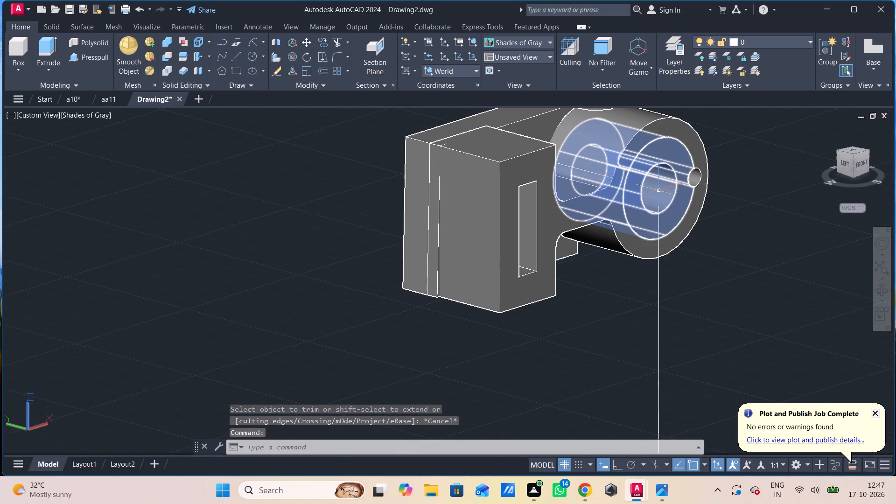
{"action": "left_click", "coordinate": [658, 287]}
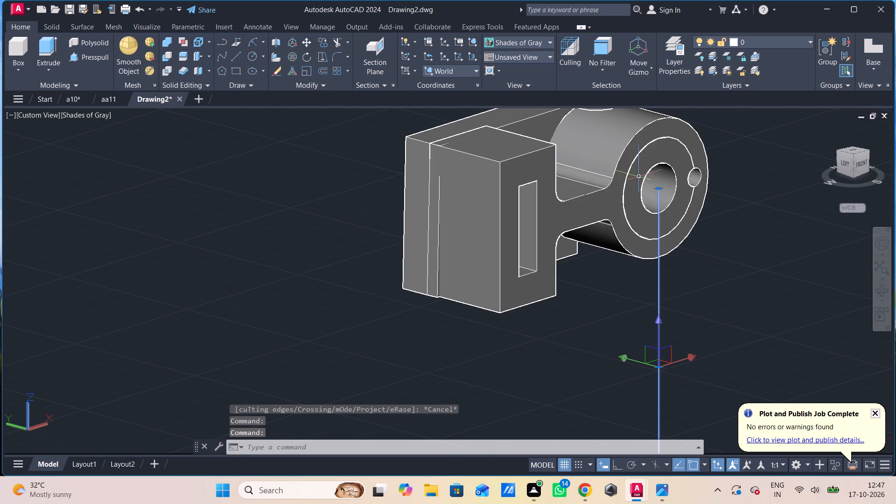
{"action": "scroll", "coordinate": [658, 186], "scroll_direction": "up", "scroll_amount": 3}
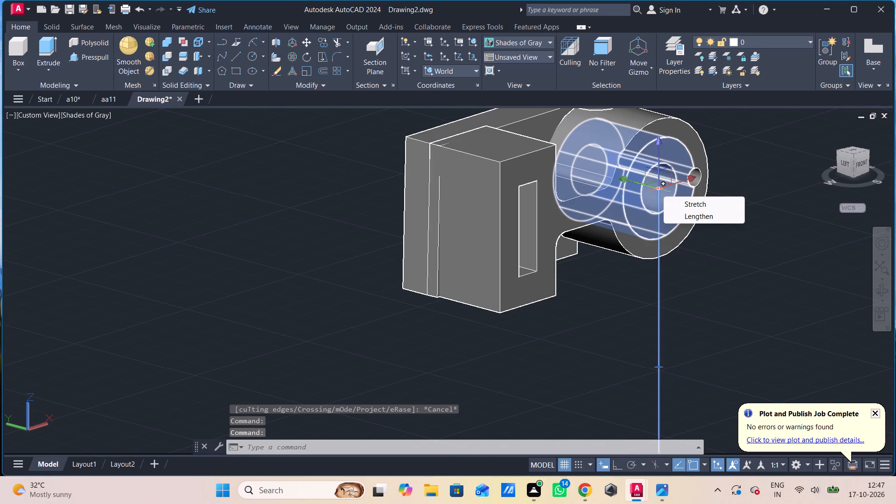
{"action": "scroll", "coordinate": [664, 203], "scroll_direction": "up", "scroll_amount": 3}
{"action": "left_click", "coordinate": [649, 158]}
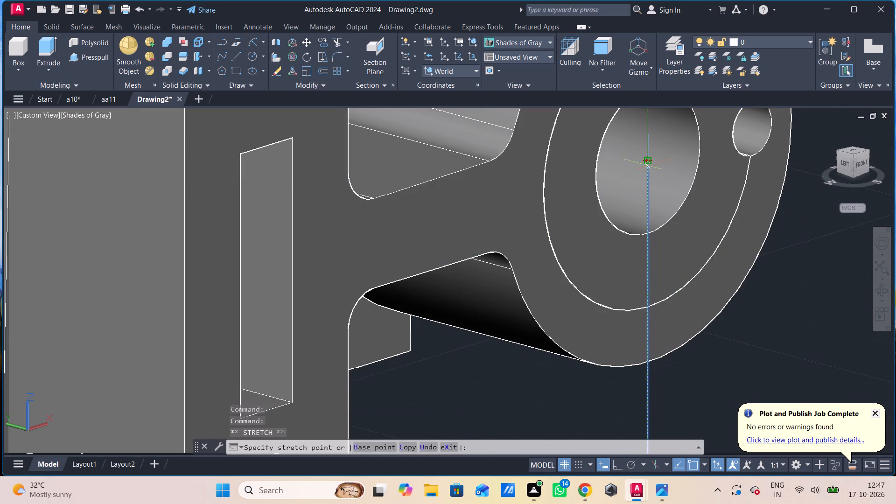
{"action": "left_click", "coordinate": [647, 364]}
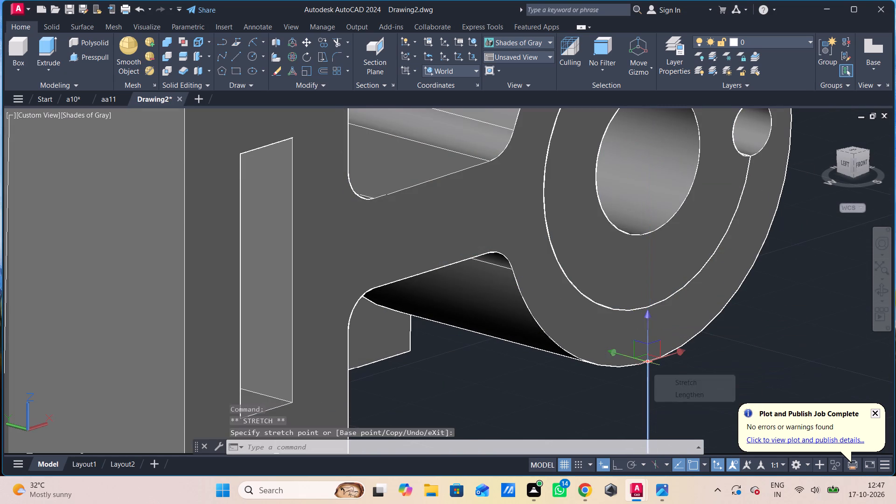
{"action": "scroll", "coordinate": [647, 364], "scroll_direction": "down", "scroll_amount": 4}
{"action": "key", "text": "Escape"}
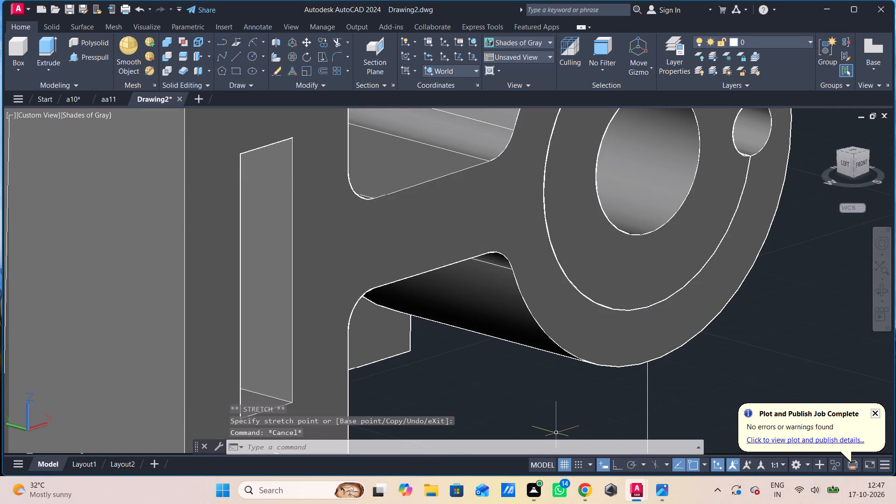
Stretch the vertical line's lower end up from the plate's bottom edge to its top front edge.
{"action": "scroll", "coordinate": [514, 413], "scroll_direction": "down", "scroll_amount": 2}
{"action": "middle_click_drag", "start_coordinate": [518, 411], "coordinate": [570, 171]}
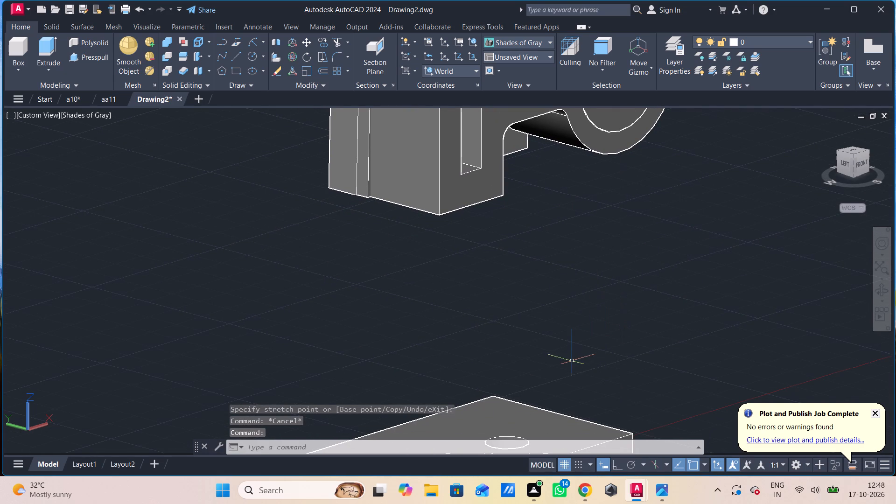
{"action": "scroll", "coordinate": [551, 385], "scroll_direction": "down", "scroll_amount": 1}
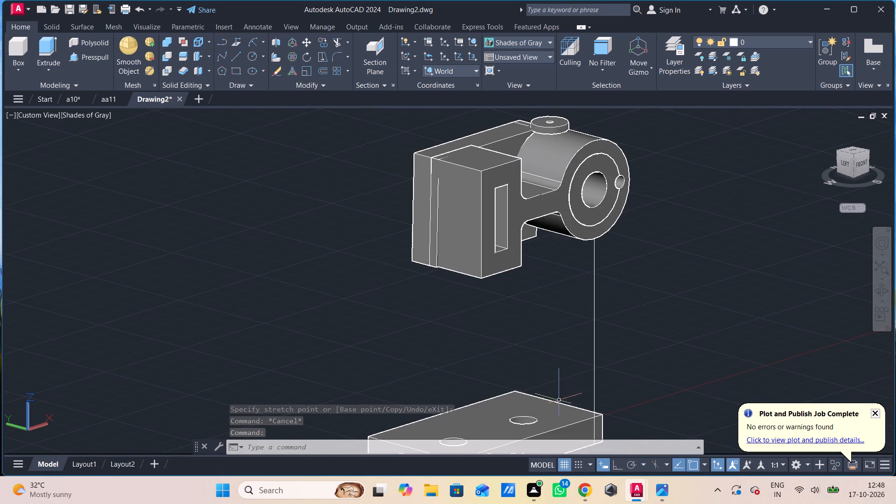
{"action": "scroll", "coordinate": [597, 416], "scroll_direction": "up", "scroll_amount": 1}
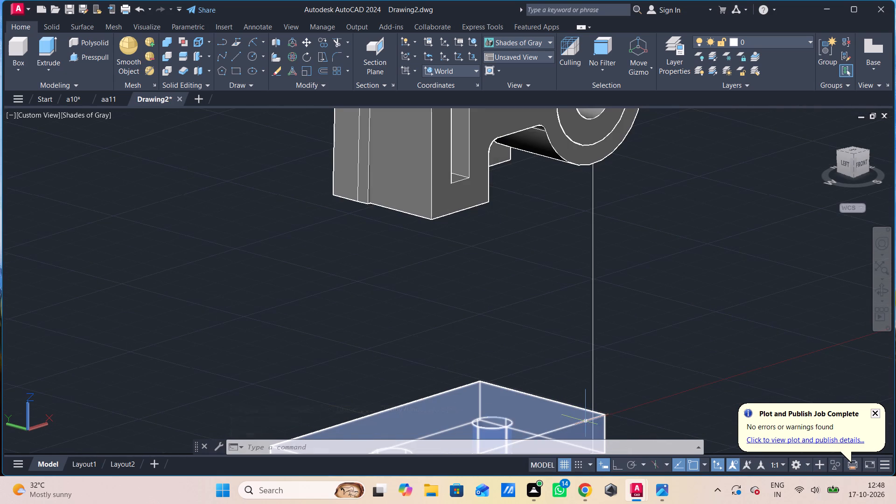
{"action": "middle_click_drag", "start_coordinate": [586, 422], "coordinate": [574, 389]}
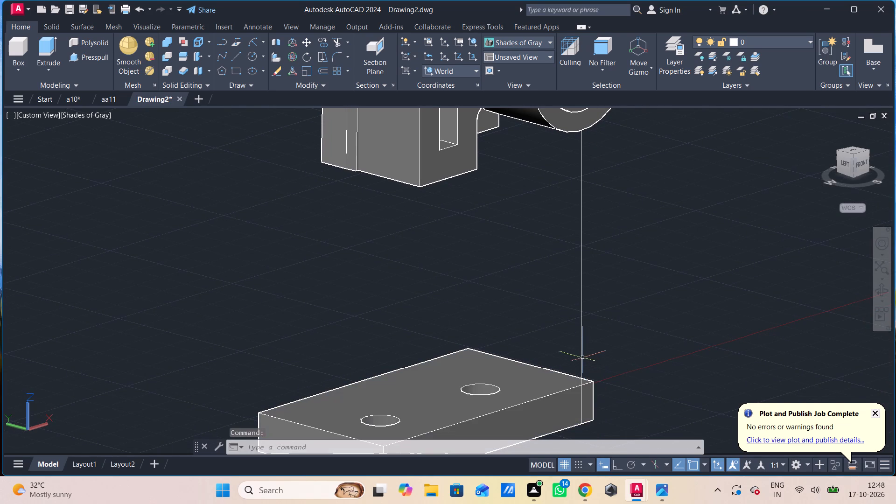
{"action": "left_click", "coordinate": [583, 358]}
{"action": "left_click", "coordinate": [583, 425]}
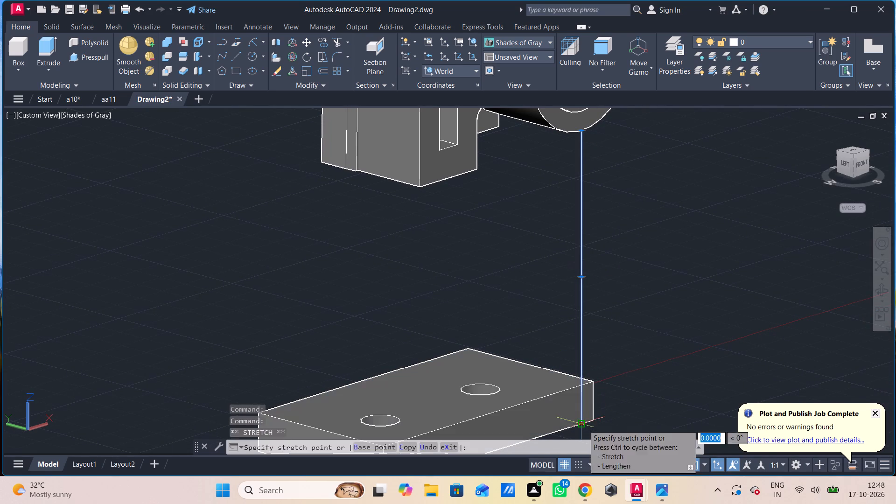
{"action": "left_click", "coordinate": [581, 389]}
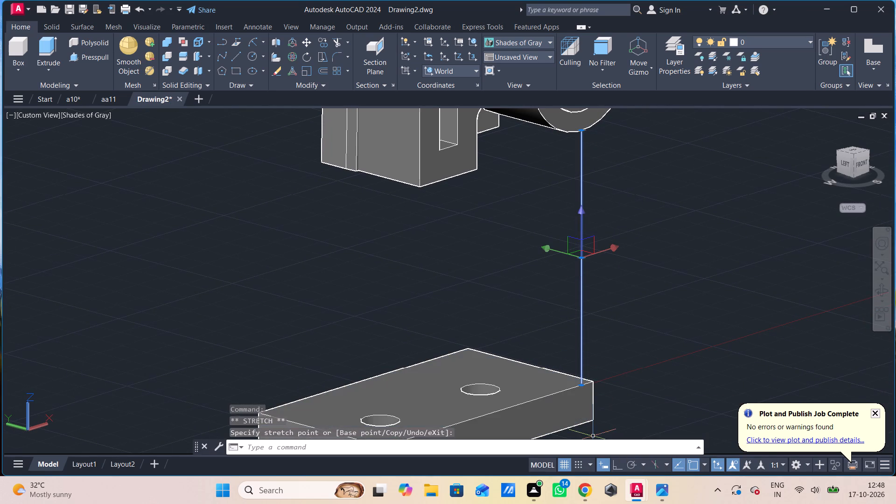
{"action": "key", "text": "Escape"}
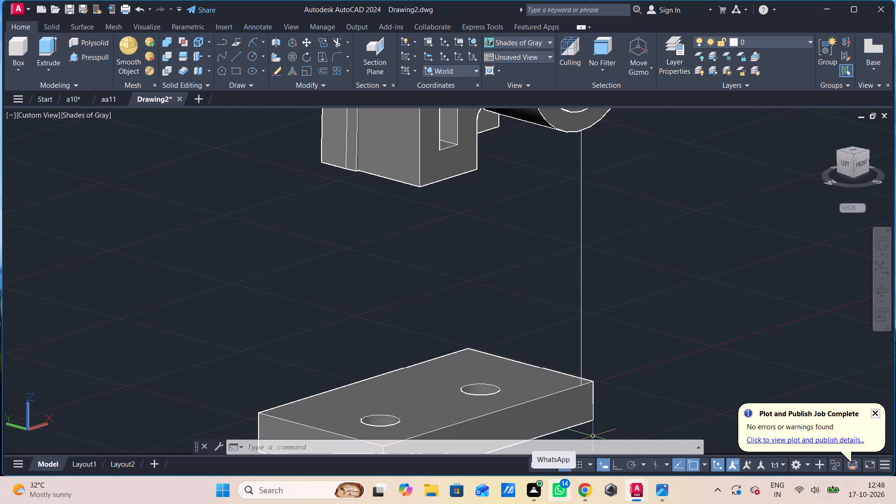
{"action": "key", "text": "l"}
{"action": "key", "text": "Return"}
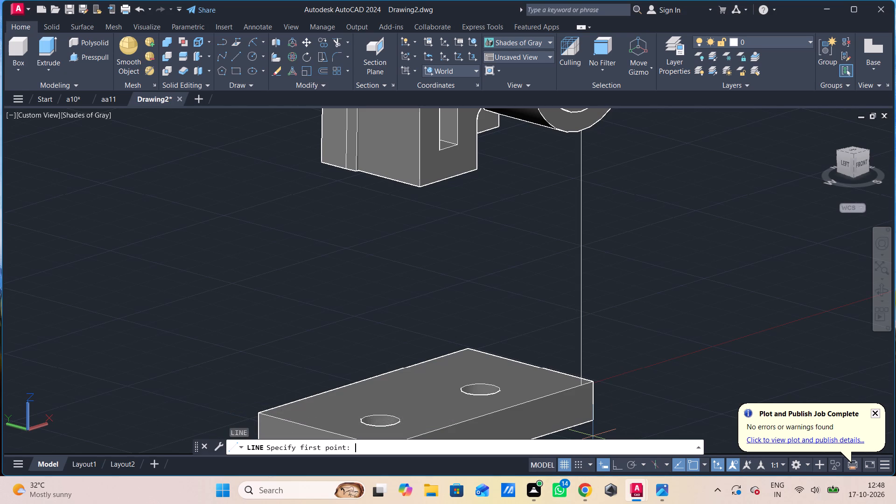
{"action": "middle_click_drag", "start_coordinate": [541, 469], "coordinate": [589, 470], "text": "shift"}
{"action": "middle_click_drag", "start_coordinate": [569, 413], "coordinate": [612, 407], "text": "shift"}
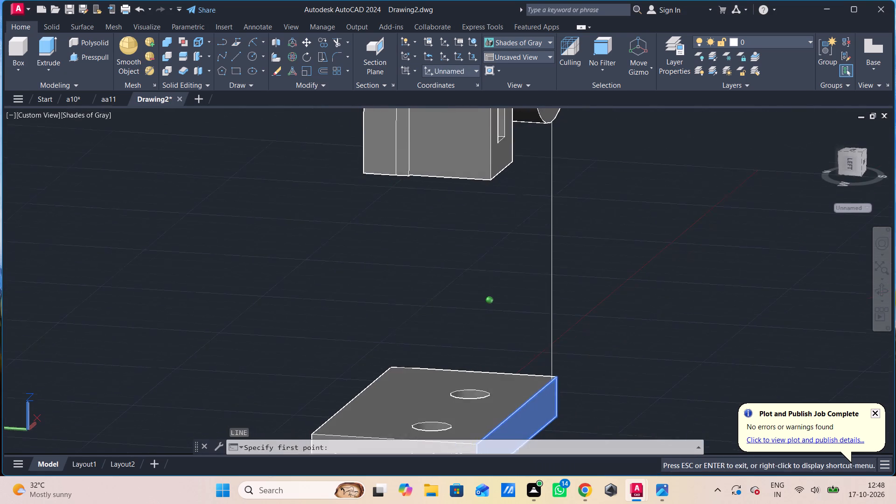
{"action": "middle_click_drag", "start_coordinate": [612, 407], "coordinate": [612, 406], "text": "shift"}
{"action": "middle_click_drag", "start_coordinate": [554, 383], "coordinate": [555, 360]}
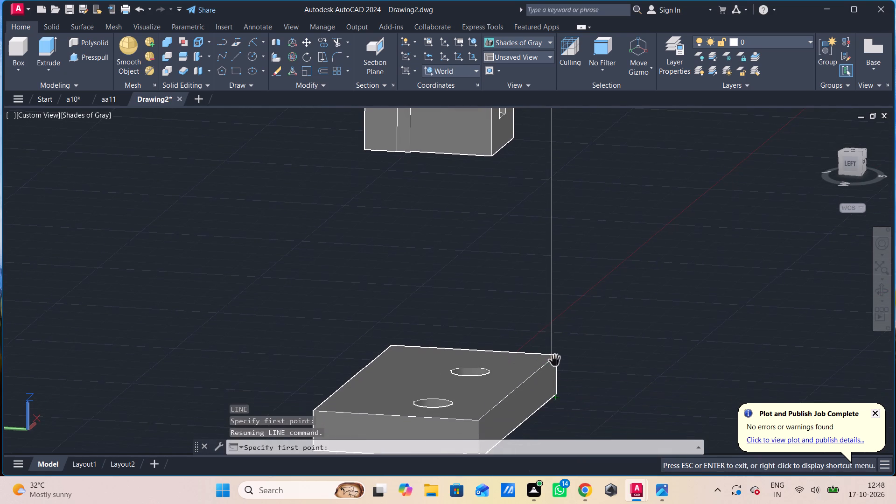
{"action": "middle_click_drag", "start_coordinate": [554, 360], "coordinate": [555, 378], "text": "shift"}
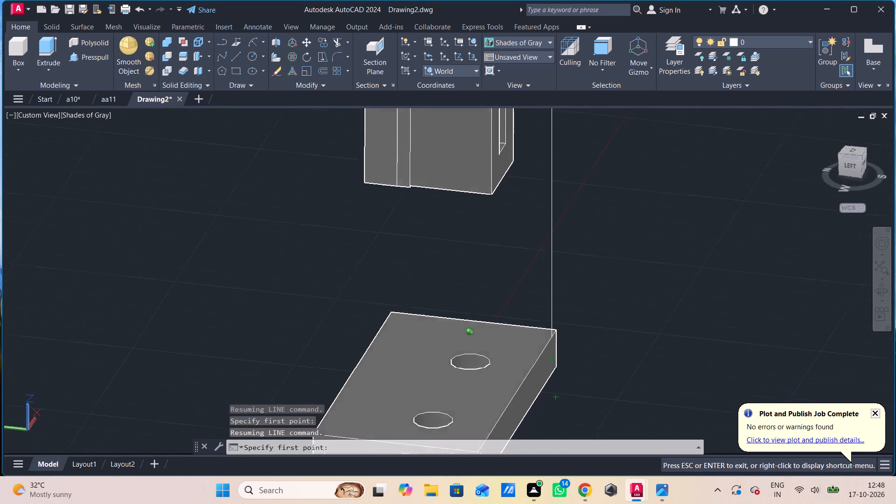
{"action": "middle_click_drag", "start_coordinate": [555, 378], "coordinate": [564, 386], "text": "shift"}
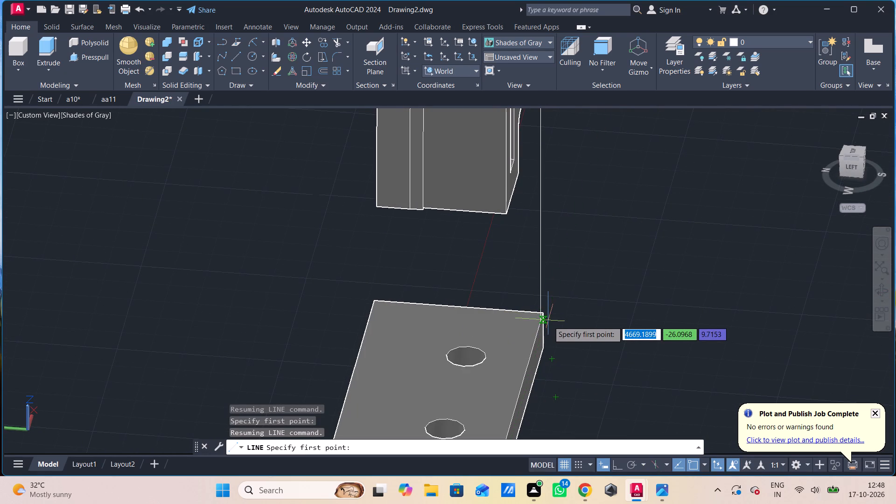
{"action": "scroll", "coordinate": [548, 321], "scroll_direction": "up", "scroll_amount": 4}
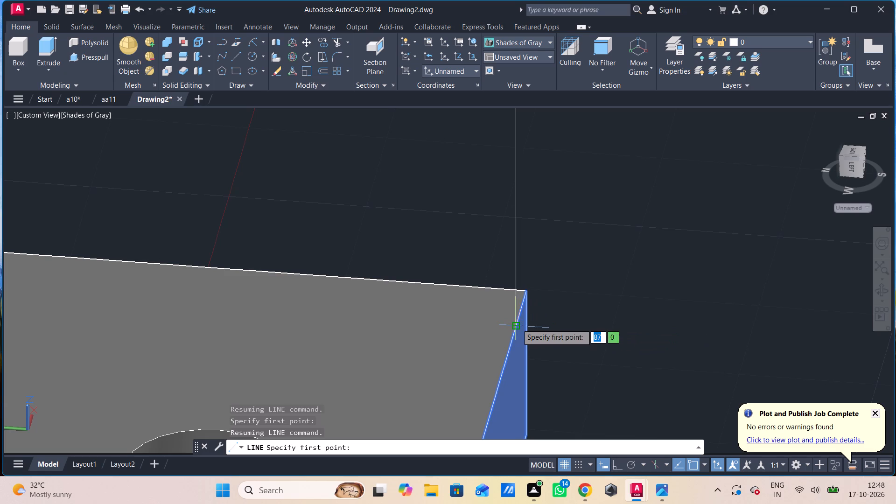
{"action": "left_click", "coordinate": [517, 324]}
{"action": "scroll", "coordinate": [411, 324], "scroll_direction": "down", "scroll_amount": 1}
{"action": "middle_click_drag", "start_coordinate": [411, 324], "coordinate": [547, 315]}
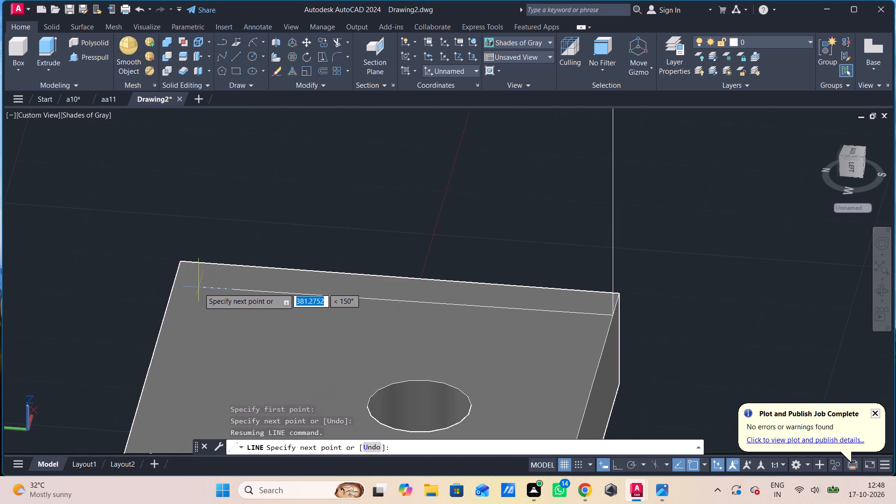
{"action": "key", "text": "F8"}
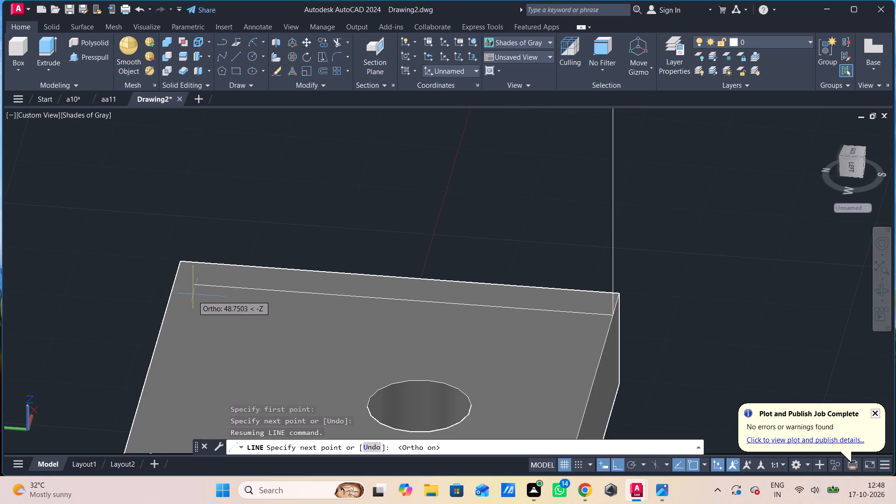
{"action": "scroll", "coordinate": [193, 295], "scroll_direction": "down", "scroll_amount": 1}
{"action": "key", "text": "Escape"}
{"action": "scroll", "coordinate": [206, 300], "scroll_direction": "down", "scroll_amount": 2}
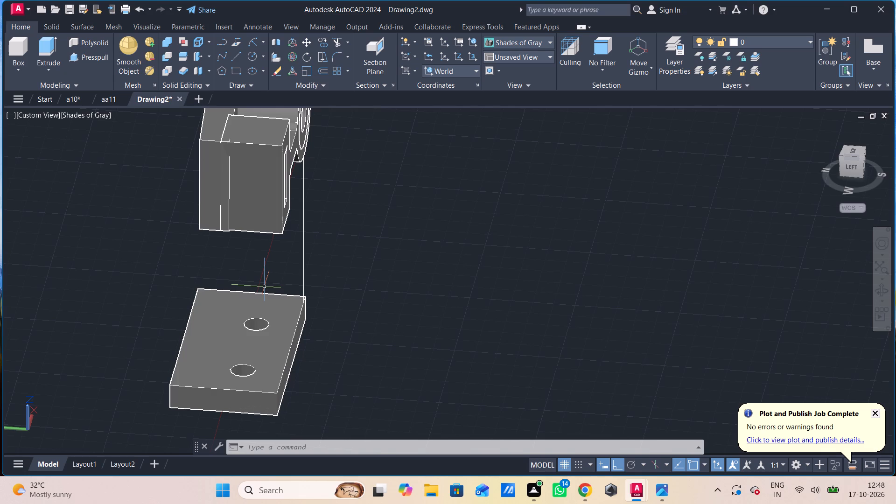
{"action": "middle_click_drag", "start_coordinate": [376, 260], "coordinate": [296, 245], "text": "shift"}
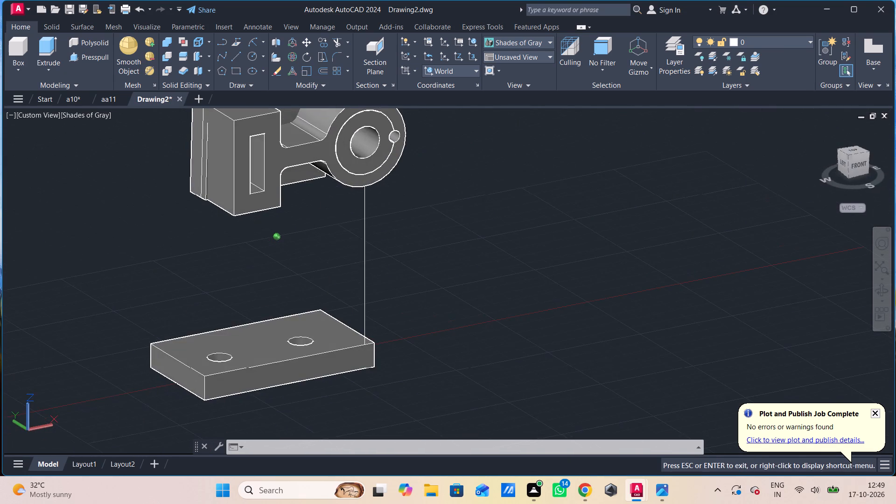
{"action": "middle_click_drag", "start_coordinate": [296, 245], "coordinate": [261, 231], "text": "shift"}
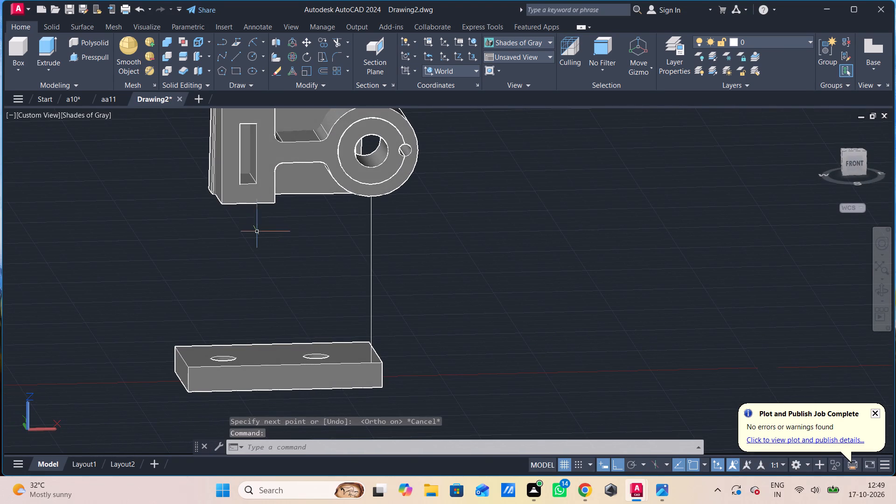
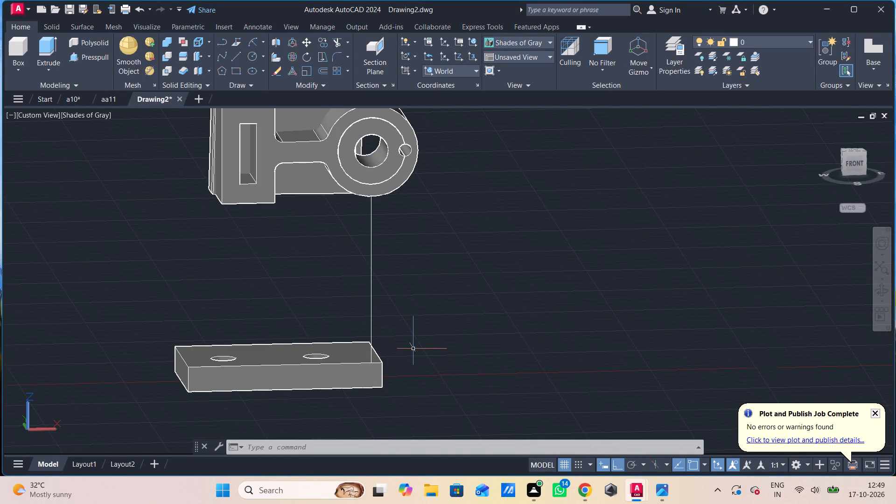
Draw a construction line from the existing vertical line's lower end, running 14.5 inward along the base plate's end, then 102 vertically upward.
{"action": "middle_click_drag", "start_coordinate": [413, 350], "coordinate": [336, 371], "text": "shift"}
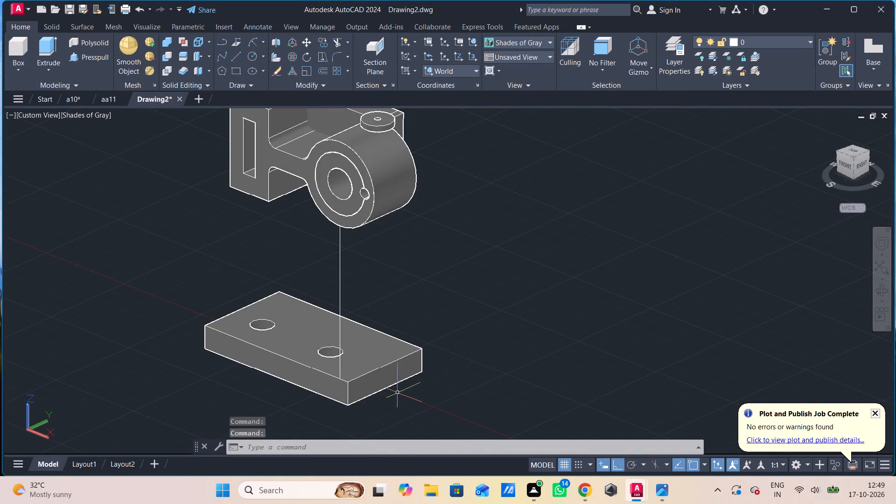
{"action": "key", "text": "l"}
{"action": "key", "text": "Return"}
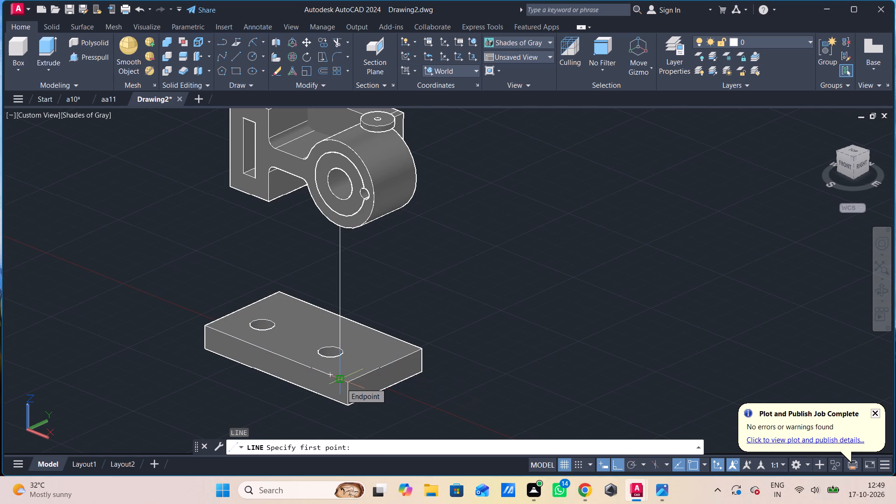
{"action": "left_click", "coordinate": [342, 383]}
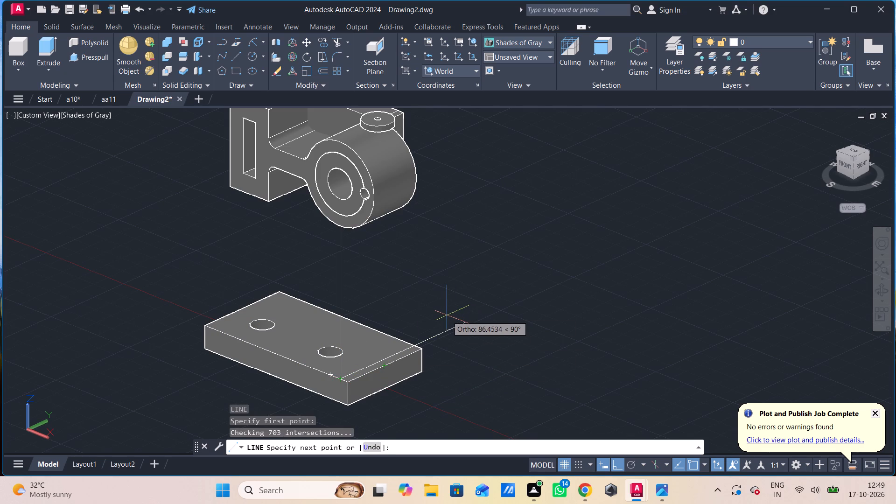
{"action": "type", "text": "14.5"}
{"action": "key", "text": "Return"}
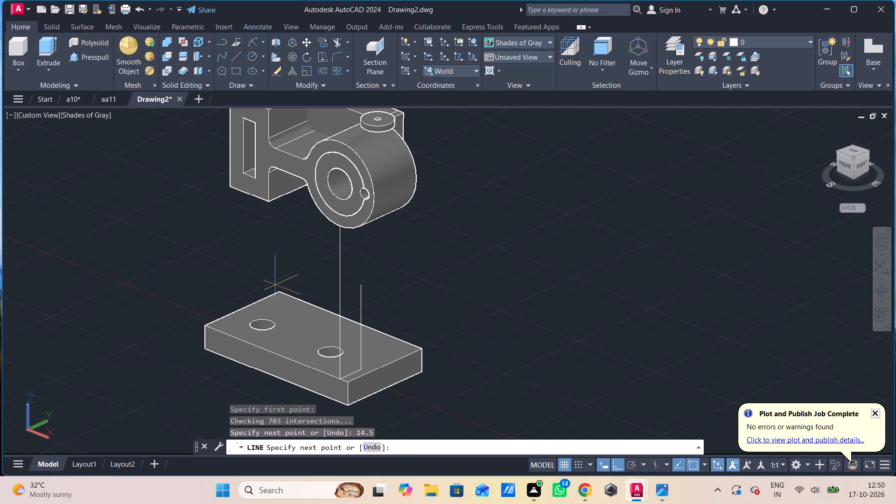
{"action": "type", "text": "104"}
{"action": "key", "text": "BackSpace"}
{"action": "key", "text": "2"}
{"action": "key", "text": "Return"}
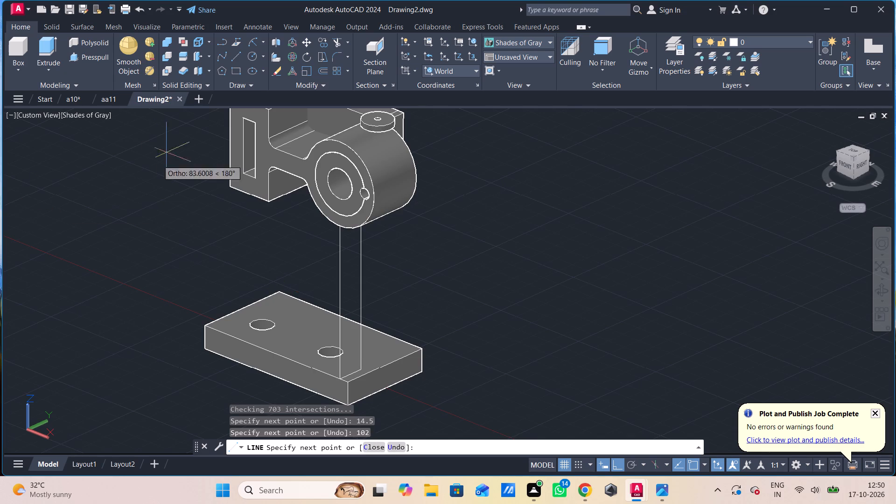
{"action": "key", "text": "Escape"}
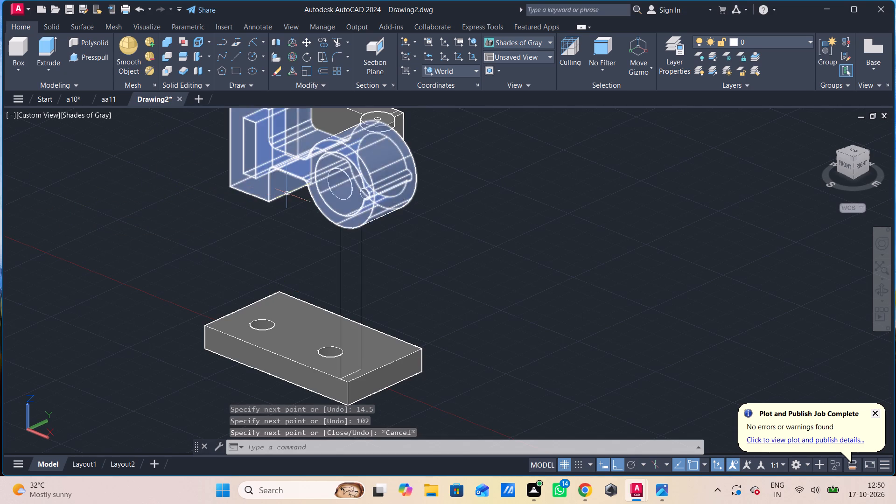
Move the bracket solids inward by their front bore centre onto the inner vertical construction line.
{"action": "left_click", "coordinate": [302, 196]}
{"action": "key", "text": "Escape"}
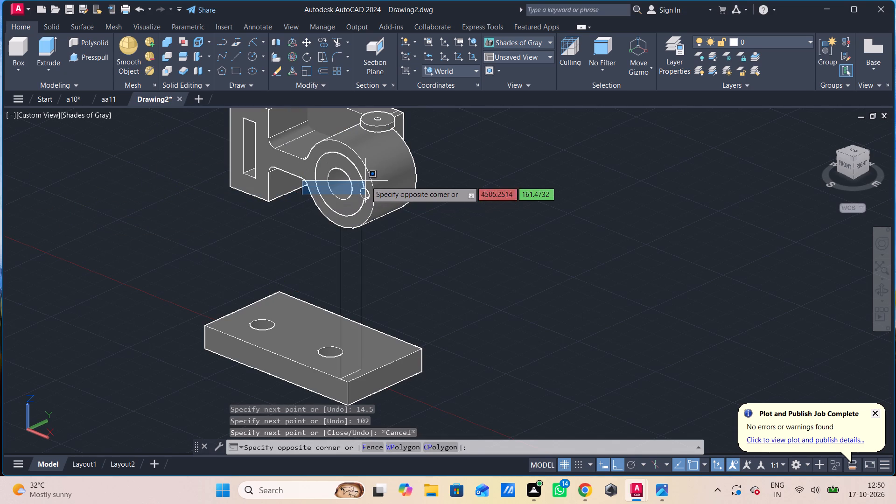
{"action": "scroll", "coordinate": [360, 176], "scroll_direction": "down", "scroll_amount": 1}
{"action": "left_click", "coordinate": [399, 142]}
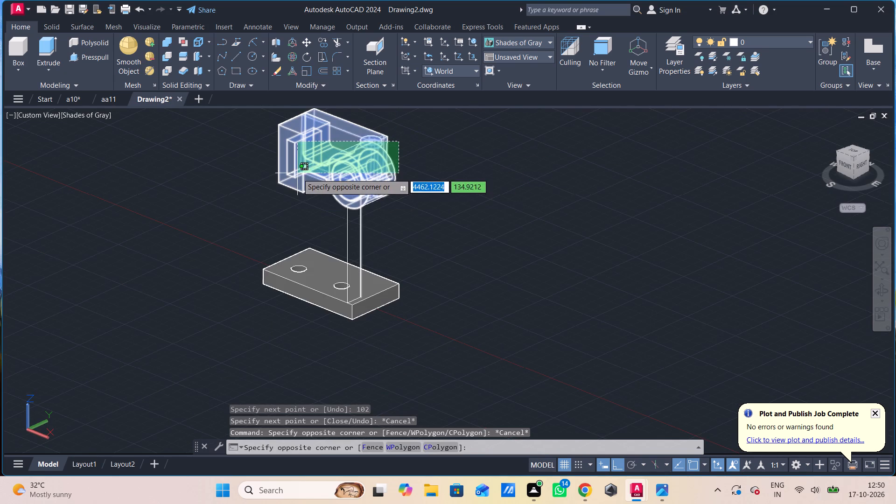
{"action": "left_click", "coordinate": [283, 165]}
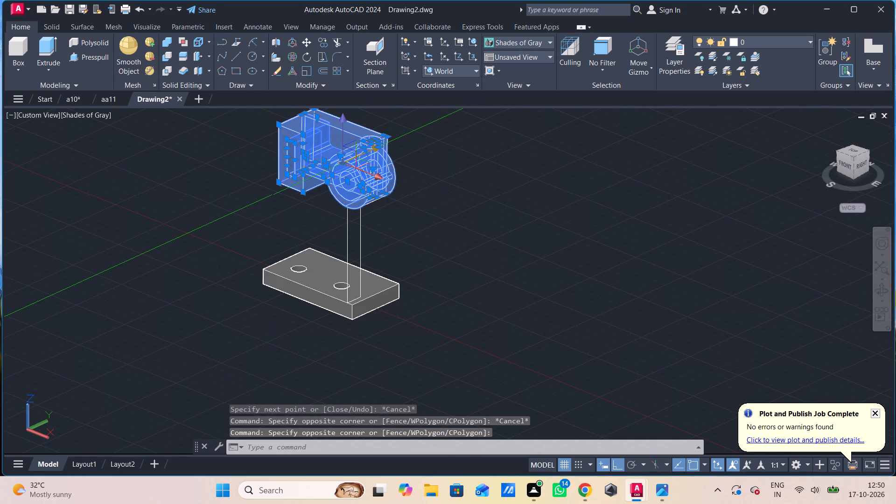
{"action": "type", "text": "m"}
{"action": "key", "text": "space"}
{"action": "left_click", "coordinate": [347, 183]}
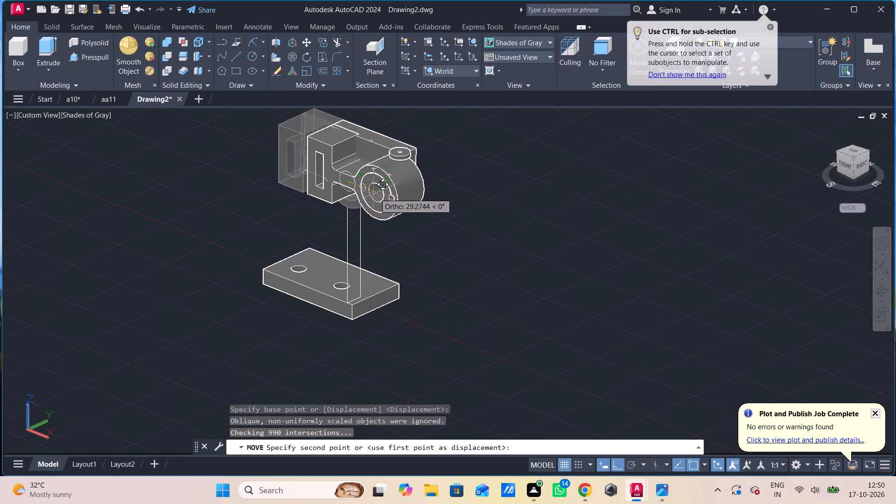
{"action": "scroll", "coordinate": [364, 196], "scroll_direction": "up", "scroll_amount": 2}
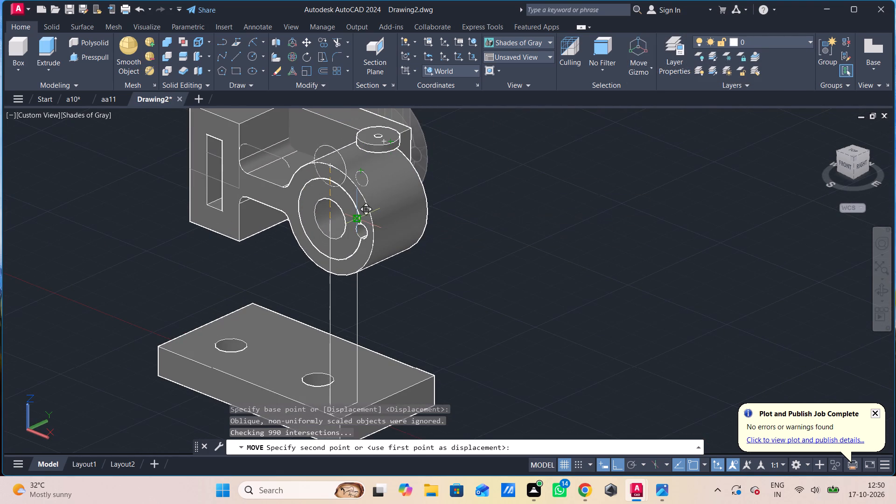
{"action": "left_click", "coordinate": [358, 221]}
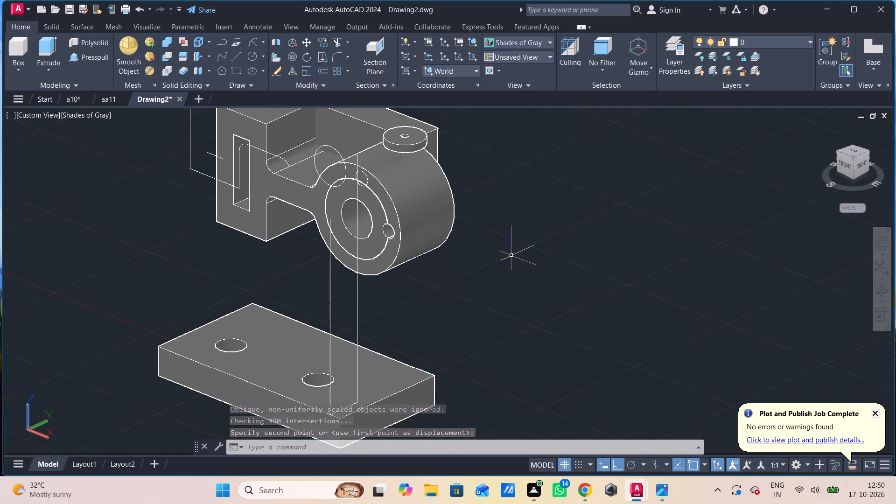
Erase the leftover profile curves and the outer vertical construction line in front of the bracket.
{"action": "middle_click_drag", "start_coordinate": [449, 277], "coordinate": [513, 257], "text": "shift"}
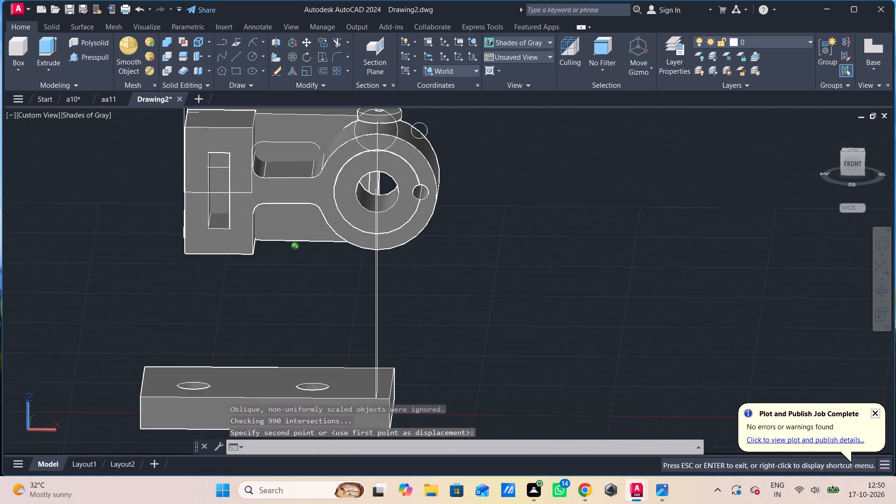
{"action": "middle_click_drag", "start_coordinate": [513, 257], "coordinate": [605, 266], "text": "shift"}
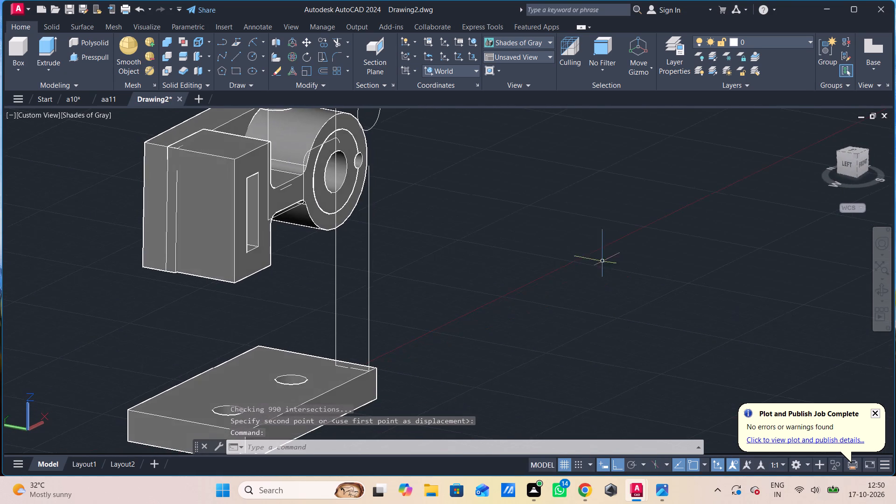
{"action": "scroll", "coordinate": [594, 250], "scroll_direction": "down", "scroll_amount": 1, "text": "shift"}
{"action": "middle_click_drag", "start_coordinate": [579, 253], "coordinate": [607, 256], "text": "shift"}
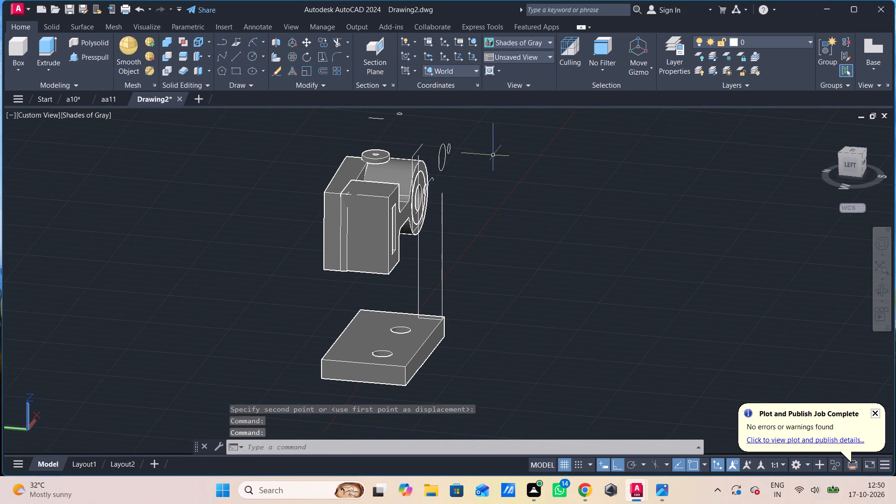
{"action": "left_click", "coordinate": [493, 150]}
{"action": "left_click", "coordinate": [413, 149]}
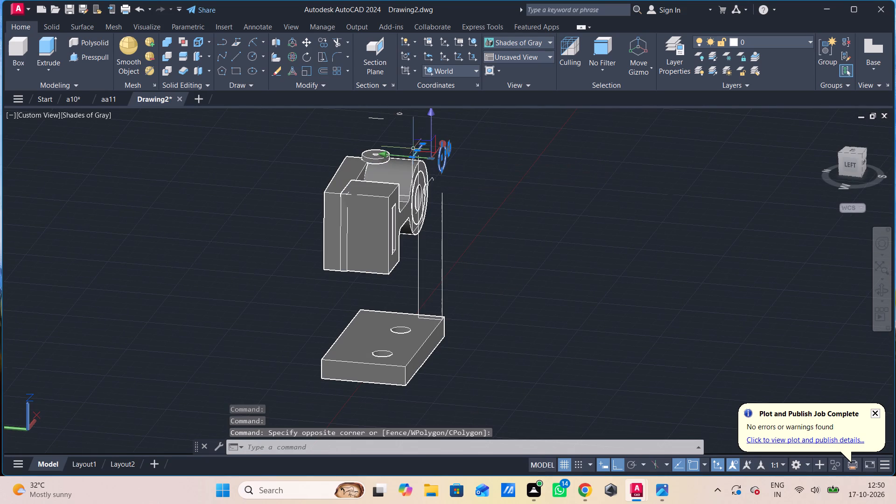
{"action": "key", "text": "Delete"}
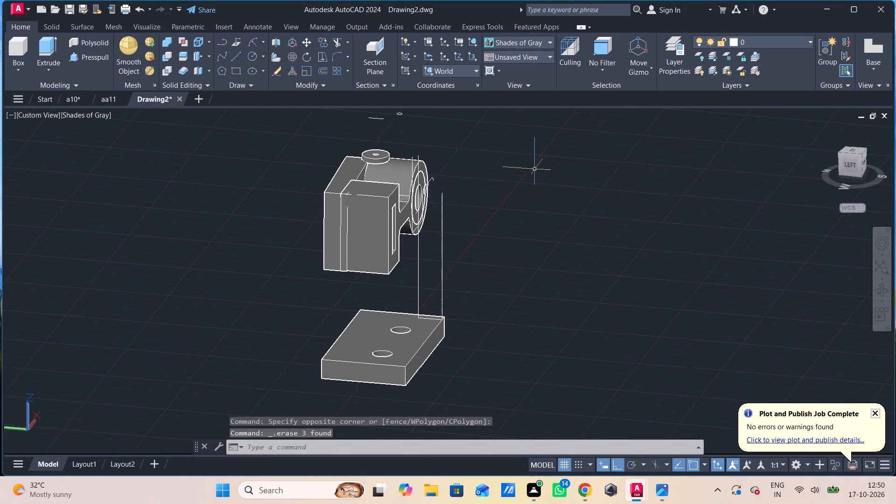
{"action": "middle_click_drag", "start_coordinate": [536, 171], "coordinate": [461, 207], "text": "shift"}
{"action": "middle_click_drag", "start_coordinate": [453, 173], "coordinate": [473, 170], "text": "shift"}
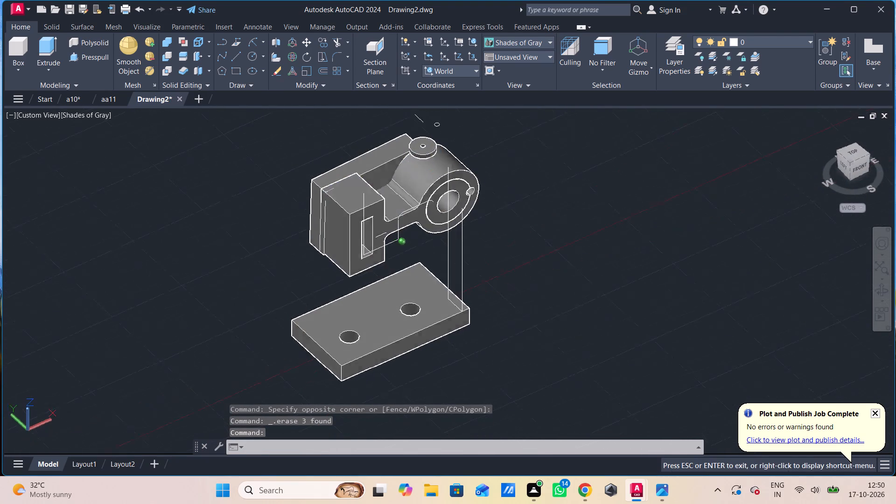
{"action": "middle_click_drag", "start_coordinate": [473, 170], "coordinate": [553, 146], "text": "shift"}
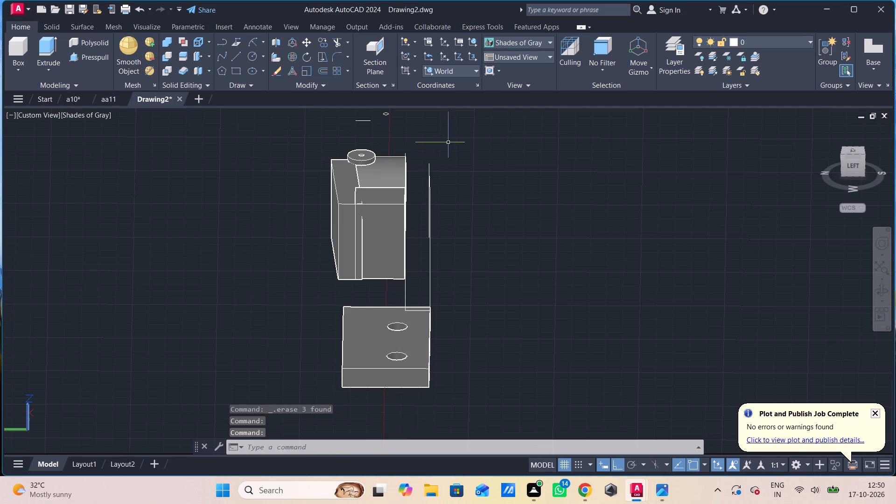
{"action": "left_click_drag", "start_coordinate": [456, 143], "coordinate": [457, 148]}
{"action": "left_click", "coordinate": [425, 229]}
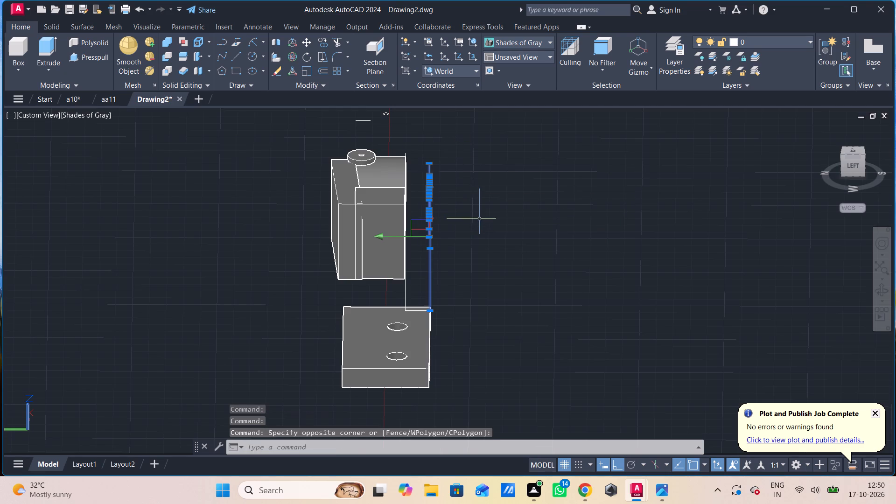
{"action": "key", "text": "Delete"}
Erase the stray small circle and short line floating above the bracket.
{"action": "middle_click_drag", "start_coordinate": [479, 209], "coordinate": [476, 229], "text": "shift"}
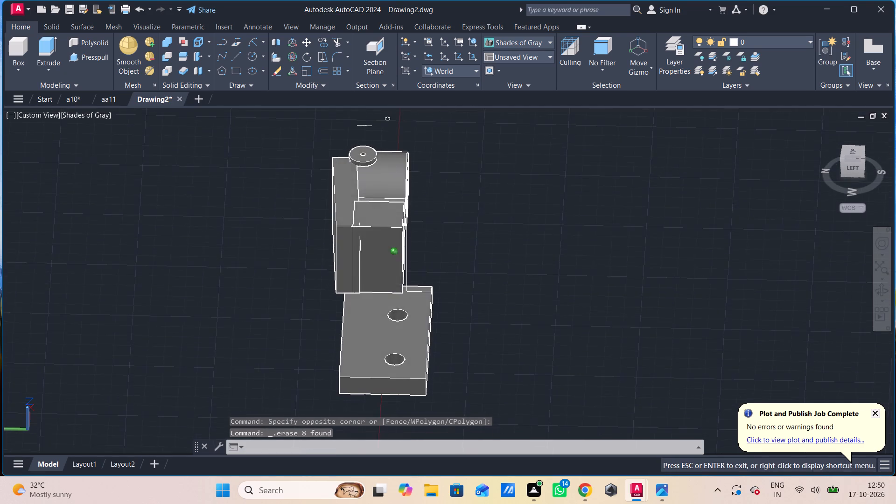
{"action": "middle_click_drag", "start_coordinate": [476, 229], "coordinate": [472, 223], "text": "shift"}
{"action": "left_click_drag", "start_coordinate": [430, 96], "coordinate": [426, 98]}
{"action": "left_click", "coordinate": [402, 116]}
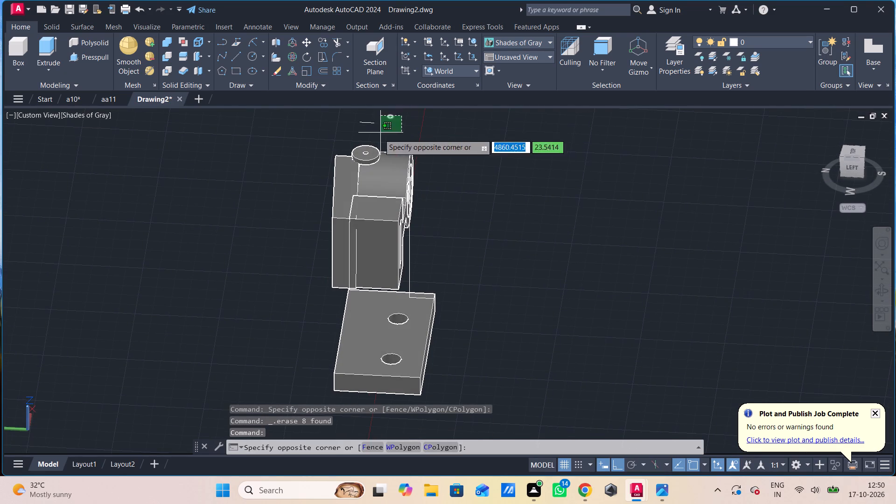
{"action": "left_click", "coordinate": [355, 128]}
{"action": "key", "text": "Delete"}
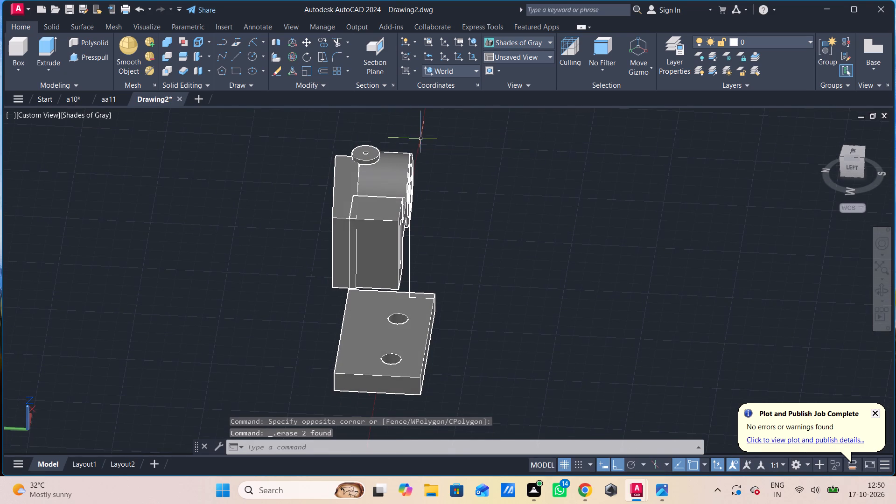
Move the bracket solids upward from the front bore centre to the top end of the vertical construction line.
{"action": "middle_click_drag", "start_coordinate": [459, 163], "coordinate": [369, 130], "text": "shift"}
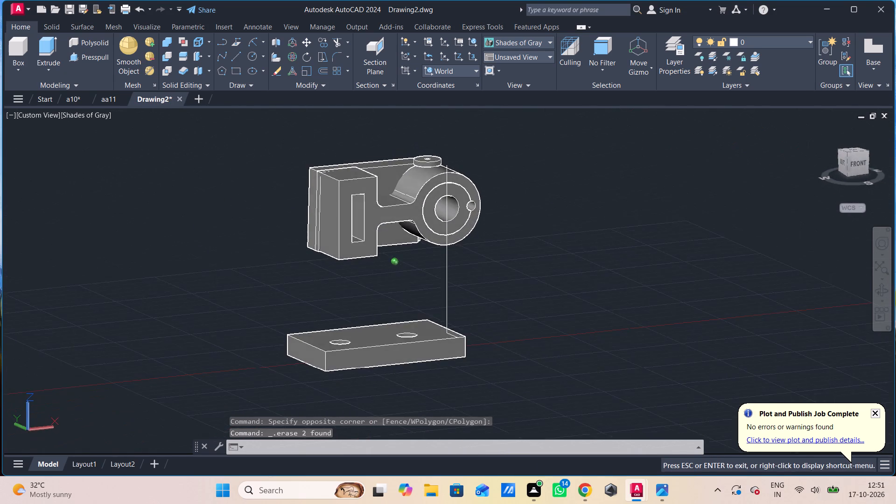
{"action": "middle_click_drag", "start_coordinate": [369, 130], "coordinate": [313, 123], "text": "shift"}
{"action": "middle_click_drag", "start_coordinate": [392, 227], "coordinate": [304, 222], "text": "shift"}
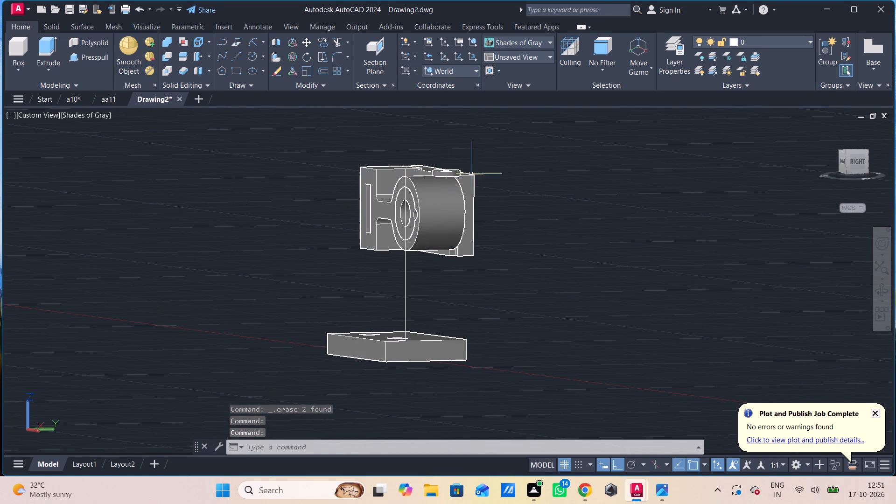
{"action": "left_click", "coordinate": [482, 169]}
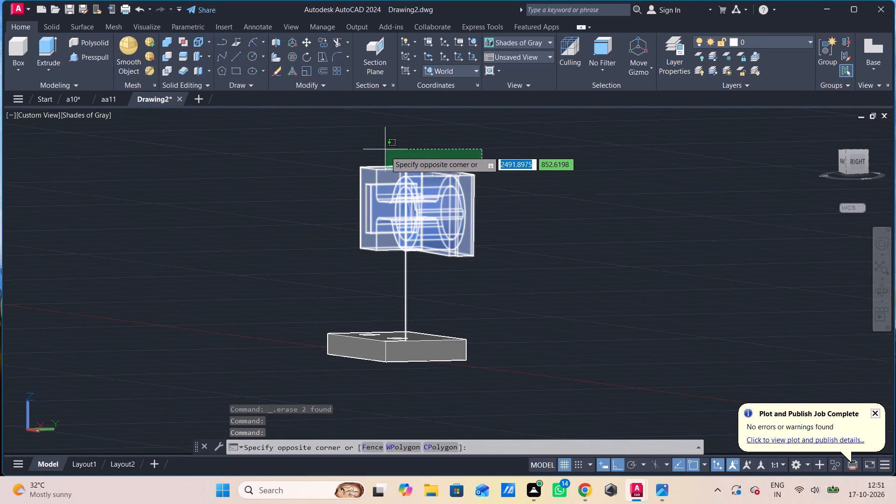
{"action": "key", "text": "Escape"}
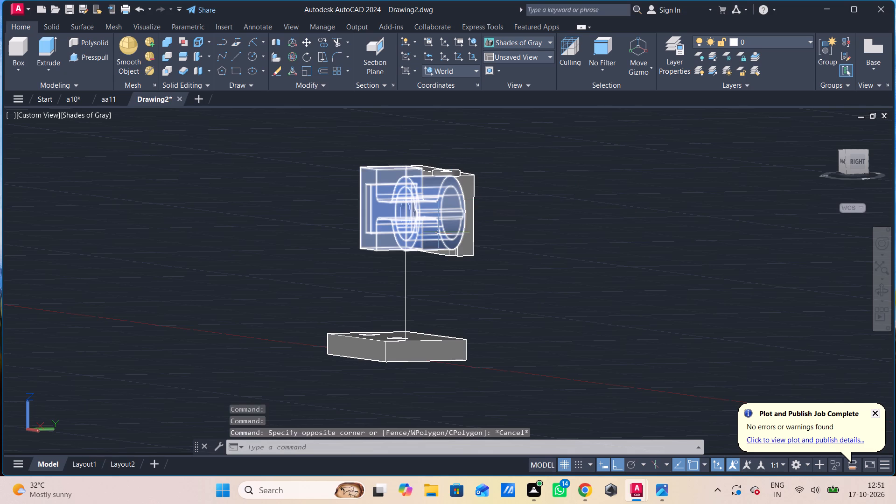
{"action": "middle_click_drag", "start_coordinate": [438, 233], "coordinate": [458, 242]}
{"action": "middle_click_drag", "start_coordinate": [422, 236], "coordinate": [422, 236], "text": "shift"}
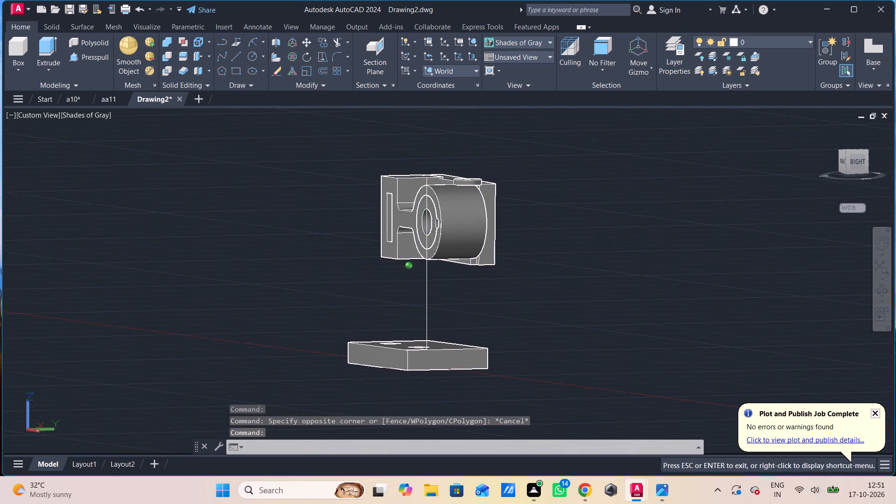
{"action": "middle_click_drag", "start_coordinate": [422, 236], "coordinate": [481, 243], "text": "shift"}
{"action": "left_click_drag", "start_coordinate": [602, 167], "coordinate": [602, 179]}
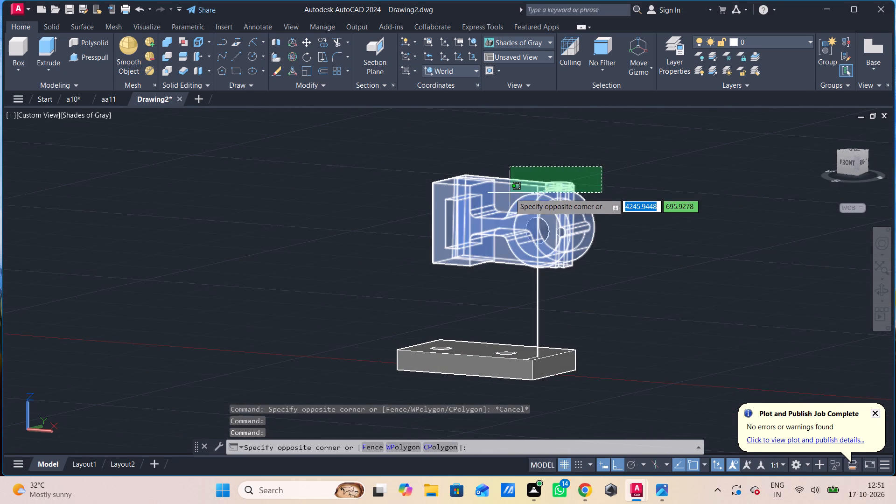
{"action": "left_click", "coordinate": [493, 183]}
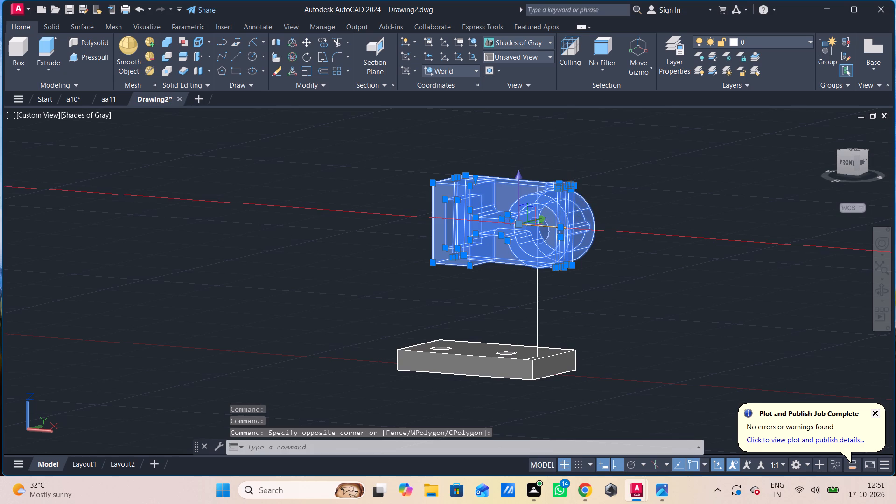
{"action": "type", "text": "m"}
{"action": "key", "text": "space"}
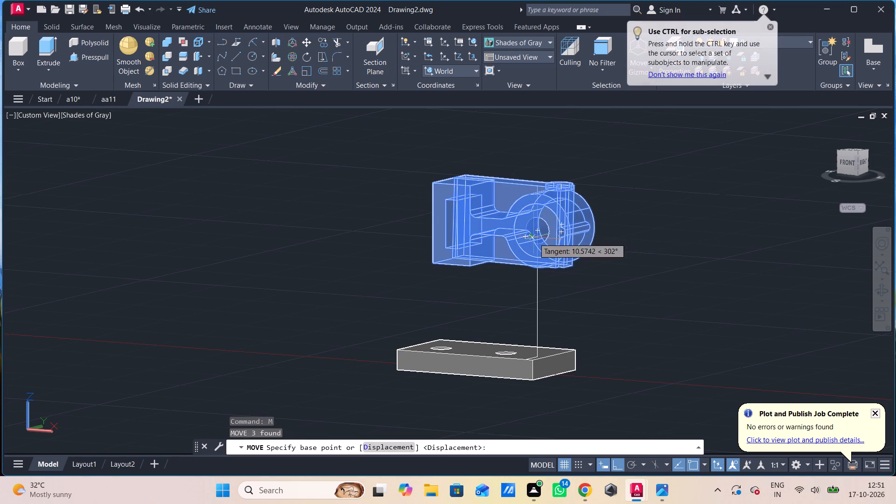
{"action": "scroll", "coordinate": [534, 225], "scroll_direction": "up", "scroll_amount": 2}
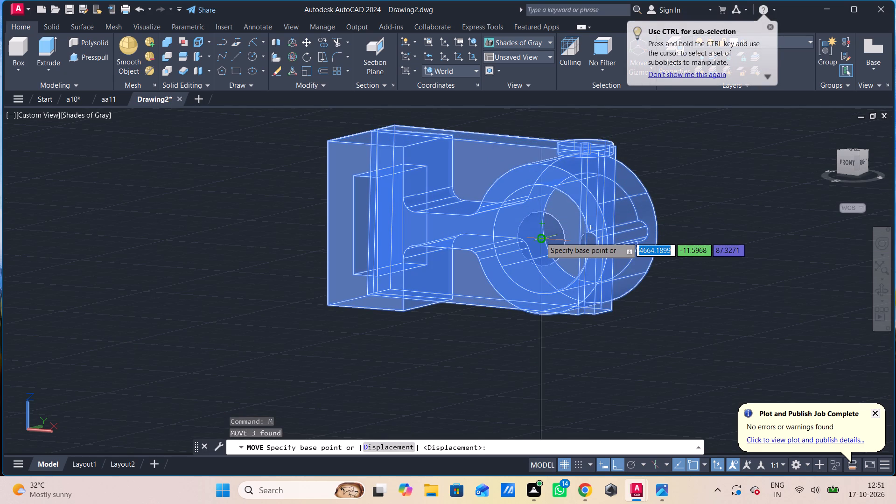
{"action": "left_click", "coordinate": [540, 237]}
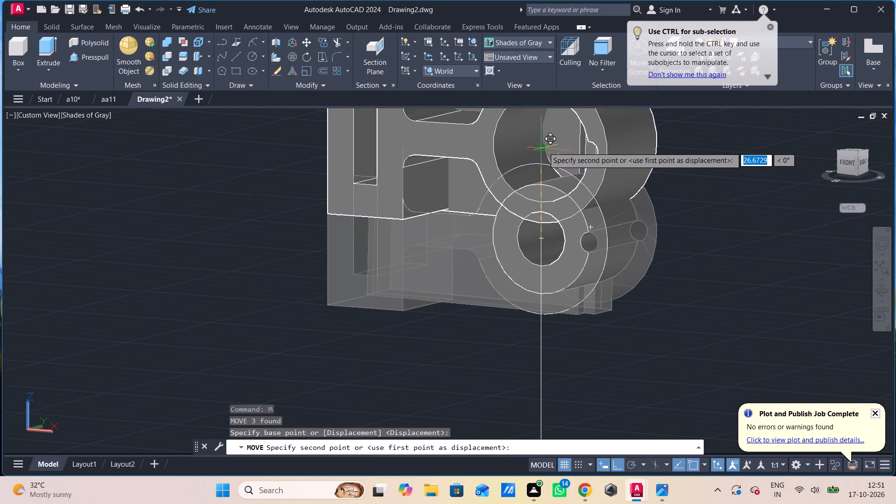
{"action": "left_click", "coordinate": [543, 147]}
{"action": "key", "text": "Escape"}
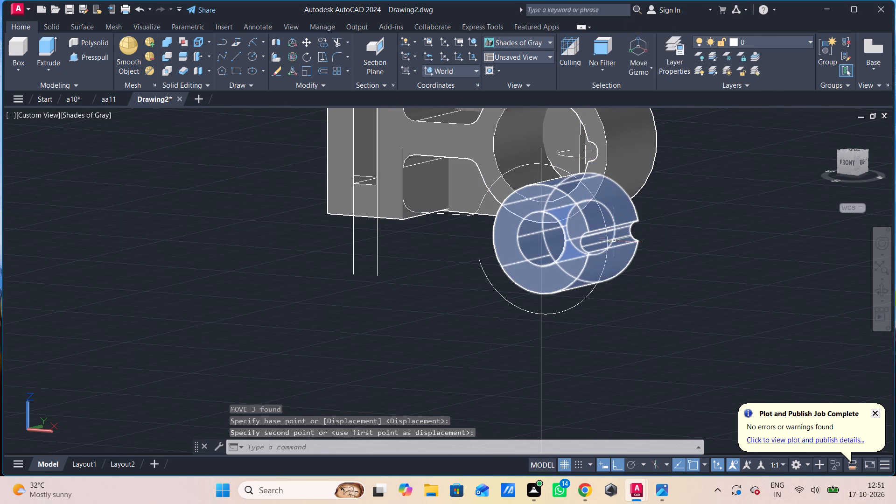
Erase the large open arc and the vertical construction line around the front notched ring.
{"action": "left_click", "coordinate": [597, 298]}
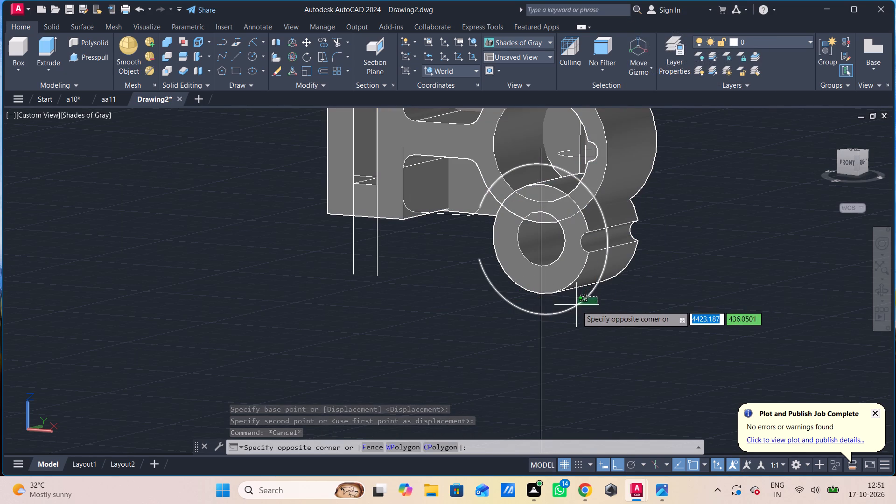
{"action": "left_click", "coordinate": [417, 326]}
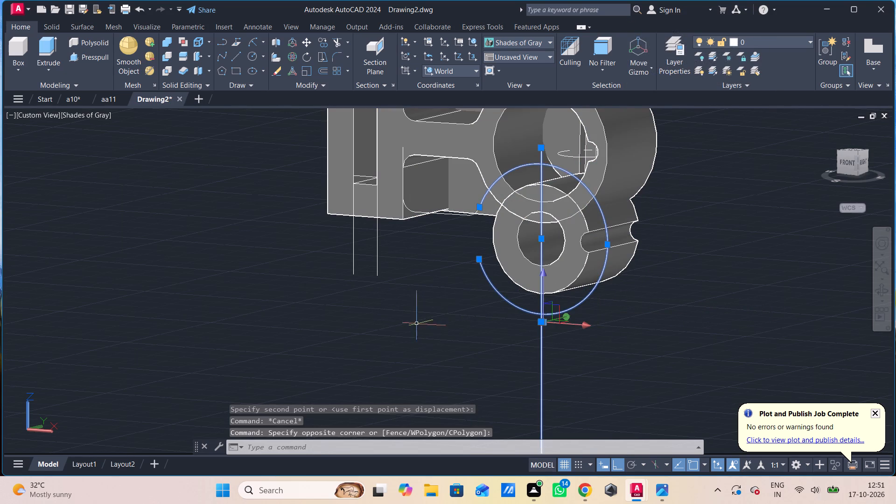
{"action": "key", "text": "Delete"}
Erase the leftover vertical lines below the slotted block, the stray curves under the bracket, and the small circle across the boss bore.
{"action": "left_click", "coordinate": [430, 273]}
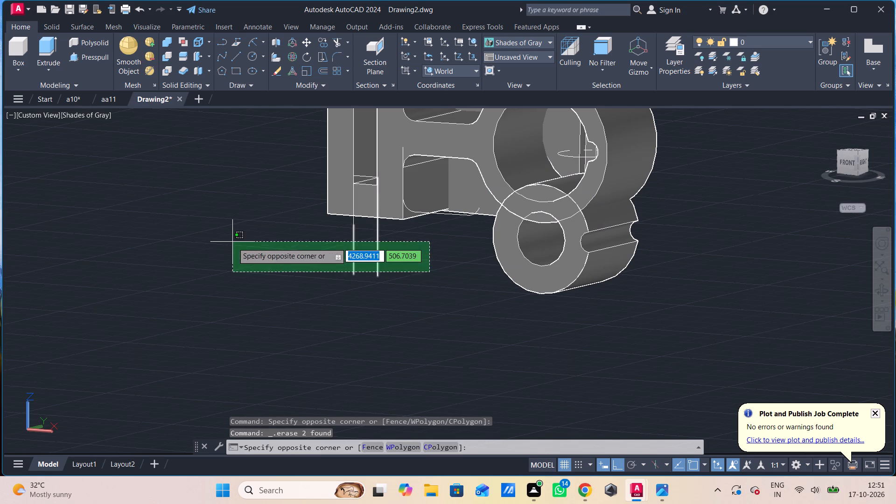
{"action": "left_click", "coordinate": [233, 243]}
{"action": "key", "text": "Delete"}
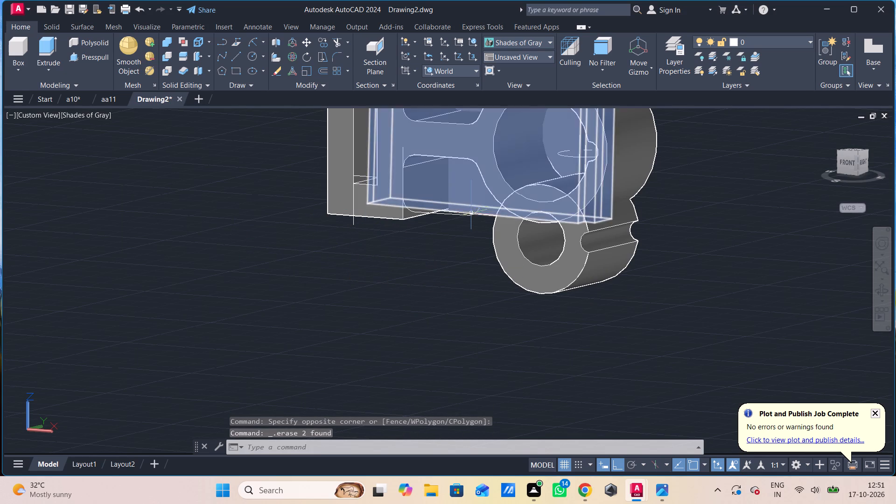
{"action": "left_click", "coordinate": [471, 217]}
{"action": "key", "text": "Delete"}
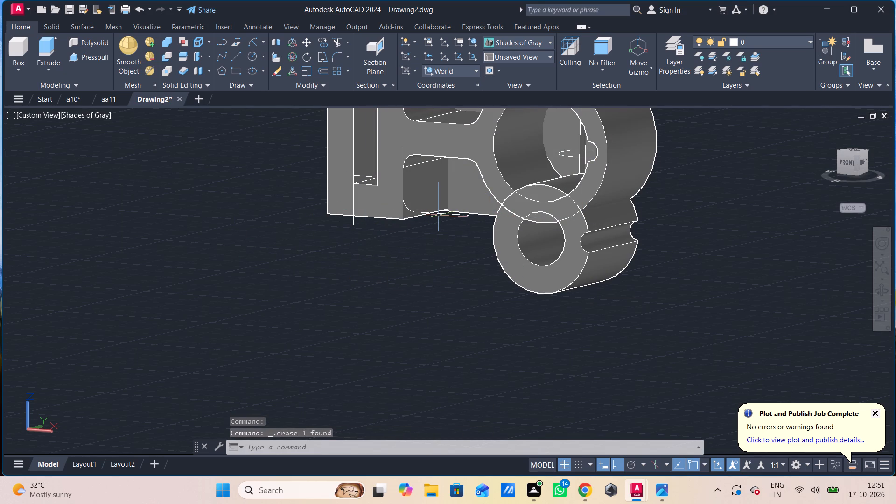
{"action": "left_click", "coordinate": [439, 214]}
{"action": "key", "text": "Delete"}
{"action": "left_click", "coordinate": [354, 219]}
{"action": "key", "text": "Delete"}
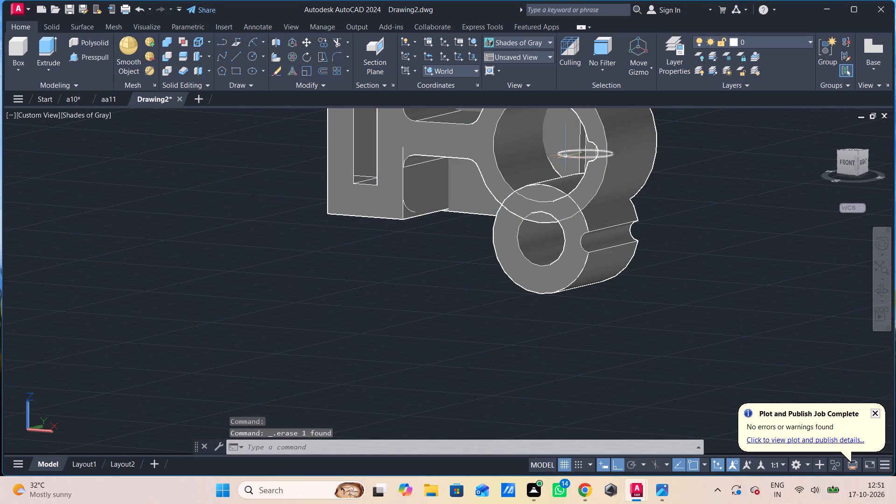
{"action": "left_click", "coordinate": [566, 156]}
{"action": "key", "text": "Delete"}
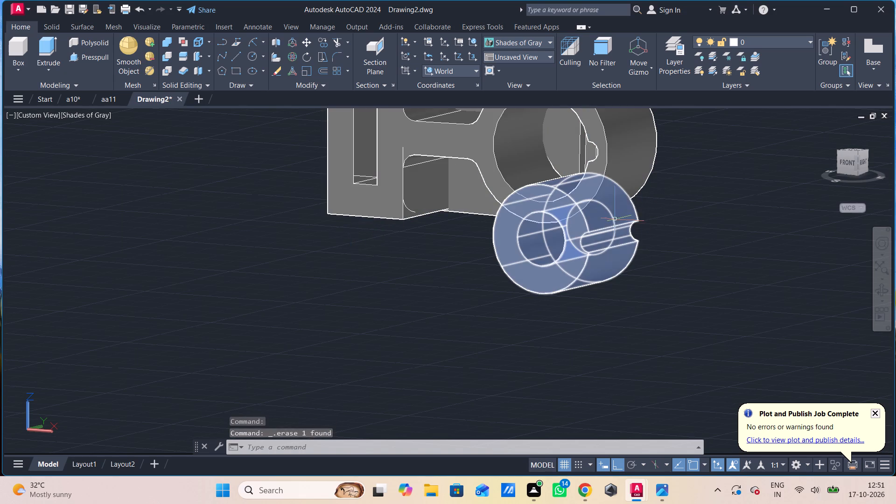
Move the notched ring from its bore centre upward to the centre of the bracket's large boss bore.
{"action": "middle_click_drag", "start_coordinate": [672, 255], "coordinate": [679, 258], "text": "shift"}
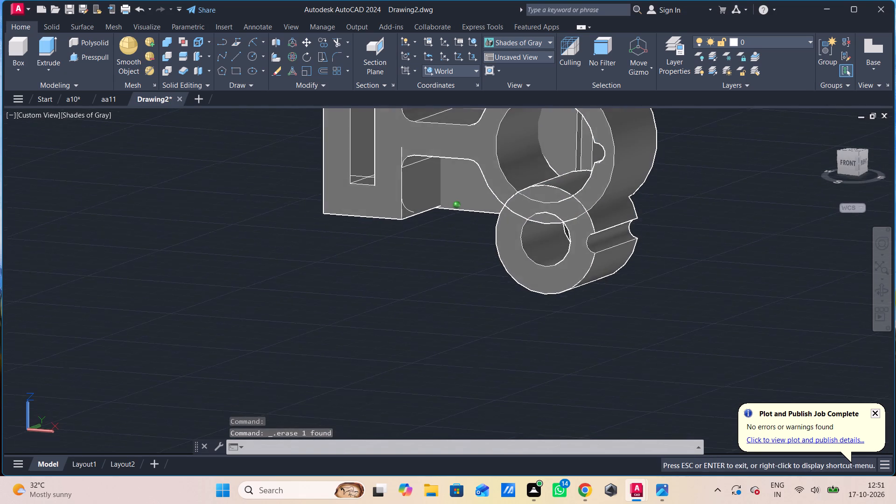
{"action": "middle_click_drag", "start_coordinate": [679, 258], "coordinate": [700, 250], "text": "shift"}
{"action": "scroll", "coordinate": [684, 229], "scroll_direction": "down", "scroll_amount": 1}
{"action": "middle_click_drag", "start_coordinate": [678, 230], "coordinate": [679, 235]}
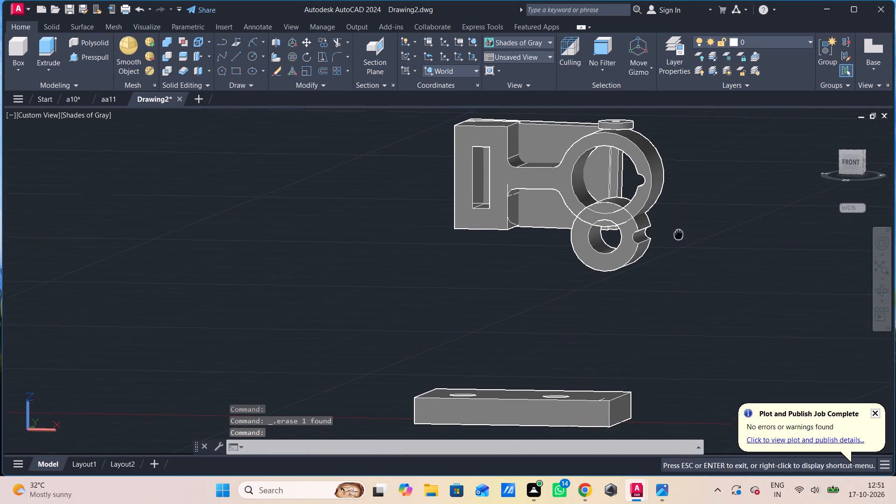
{"action": "middle_click_drag", "start_coordinate": [679, 235], "coordinate": [679, 258]}
{"action": "left_click", "coordinate": [104, 63]}
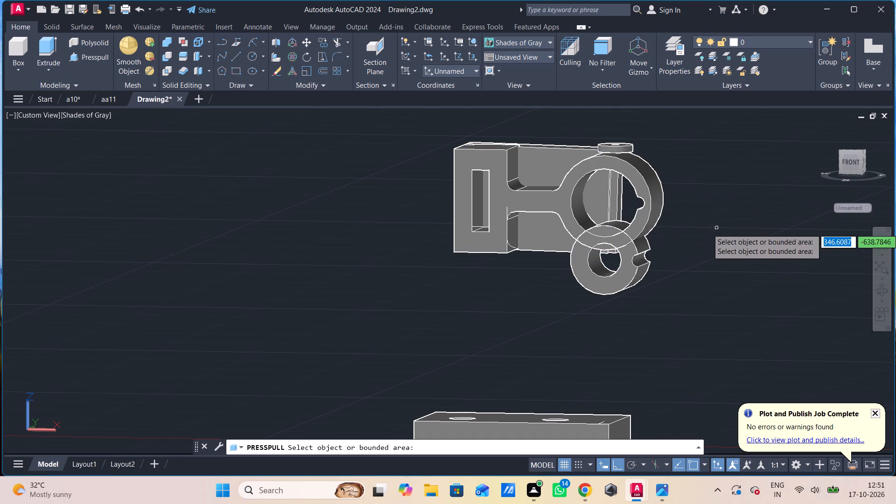
{"action": "key", "text": "Escape"}
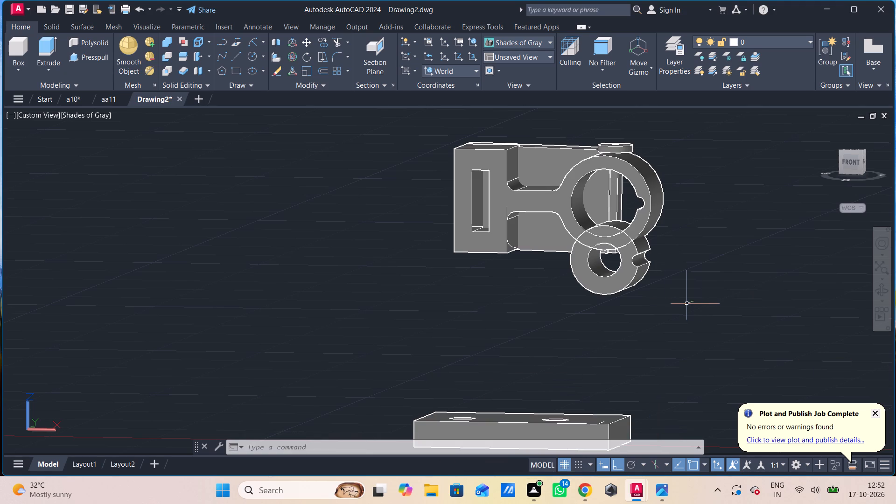
{"action": "left_click", "coordinate": [632, 278]}
{"action": "type", "text": "m"}
{"action": "key", "text": "space"}
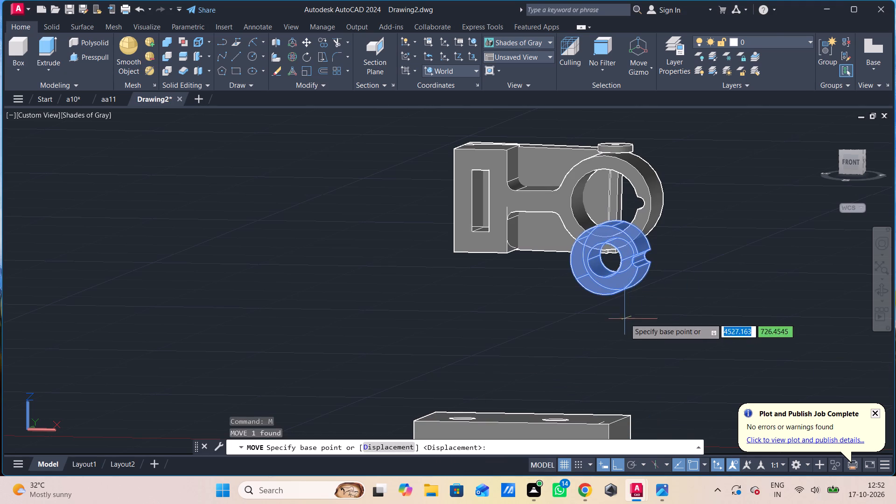
{"action": "left_click", "coordinate": [607, 263]}
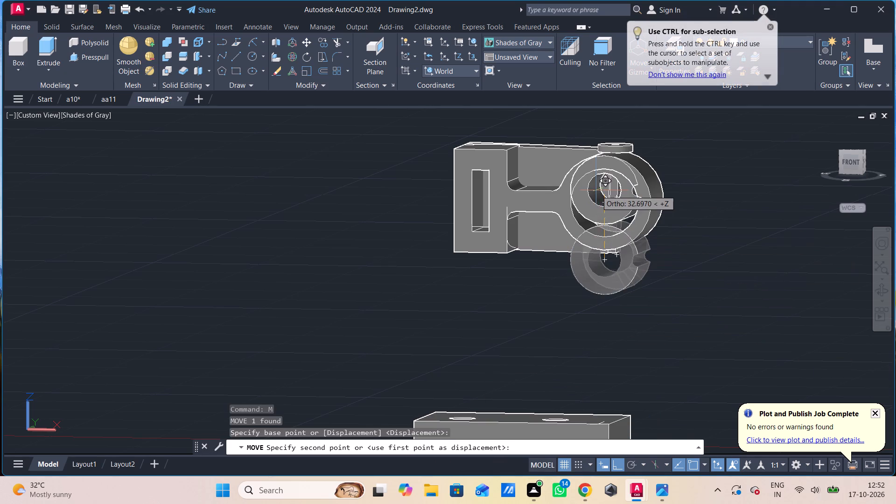
{"action": "left_click", "coordinate": [601, 203]}
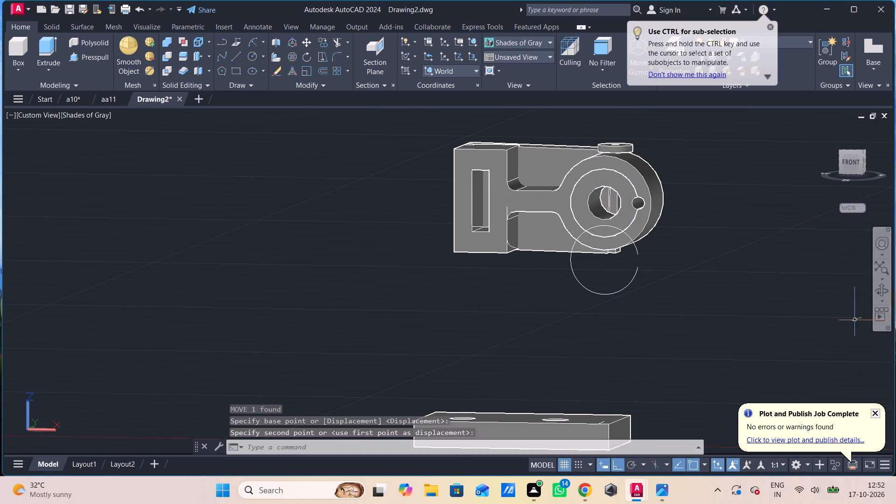
{"action": "key", "text": "Escape"}
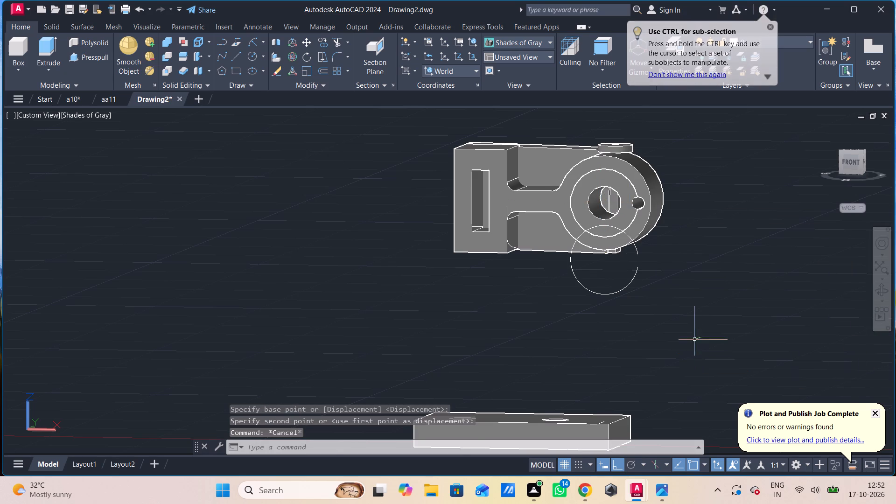
Erase the leftover open arc hanging below the boss.
{"action": "left_click", "coordinate": [644, 306]}
{"action": "left_click", "coordinate": [590, 288]}
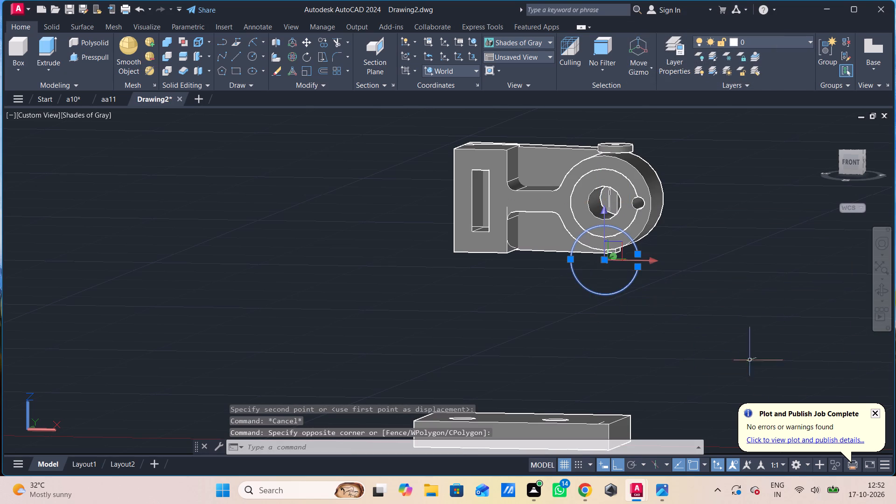
{"action": "key", "text": "Delete"}
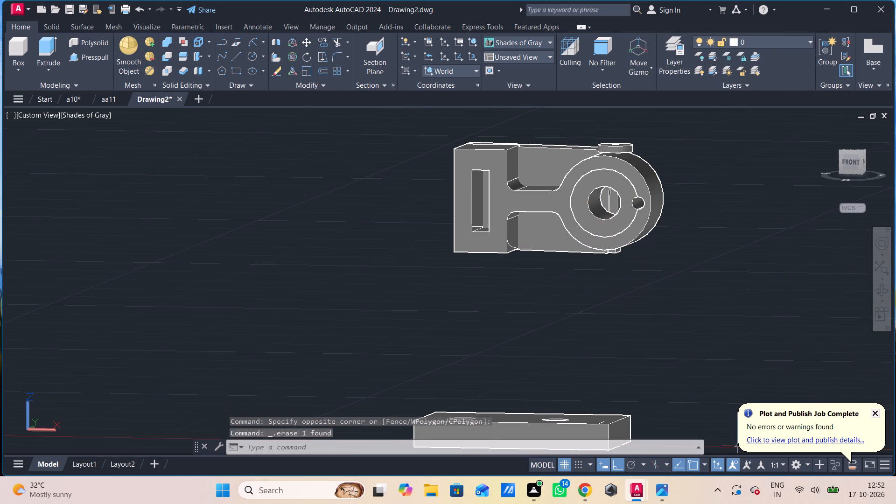
Draw a line from the bracket's lower rear-left corner to the base plate's top rear-left corner, continuing along the plate's rear edge.
{"action": "middle_click_drag", "start_coordinate": [657, 489], "coordinate": [705, 503], "text": "shift"}
{"action": "middle_click_drag", "start_coordinate": [637, 373], "coordinate": [728, 389], "text": "shift"}
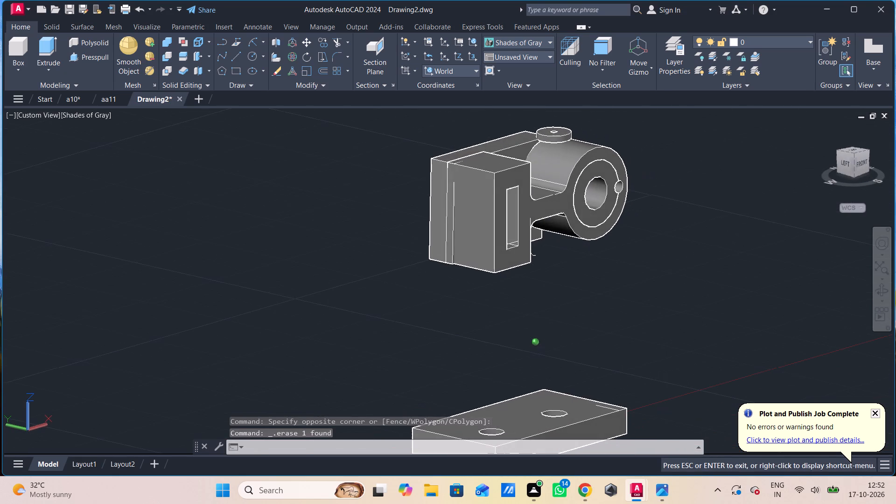
{"action": "middle_click_drag", "start_coordinate": [728, 389], "coordinate": [729, 389], "text": "shift"}
{"action": "key", "text": "l"}
{"action": "key", "text": "Return"}
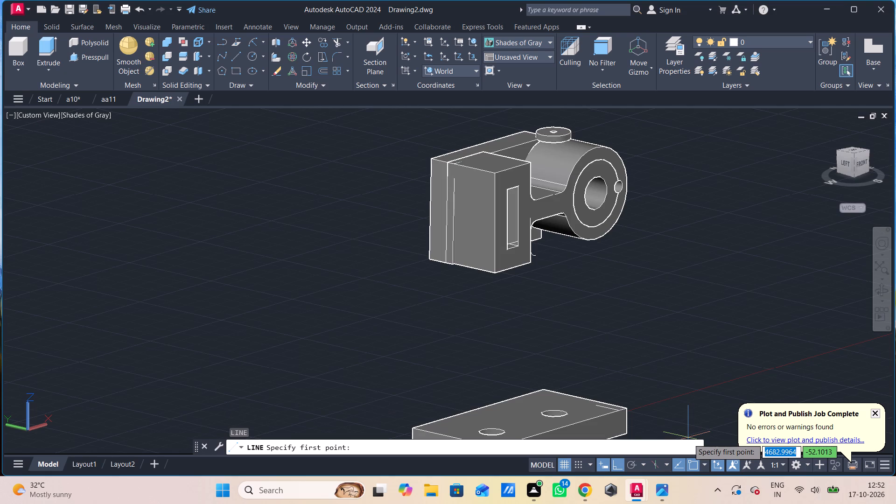
{"action": "left_click", "coordinate": [430, 261]}
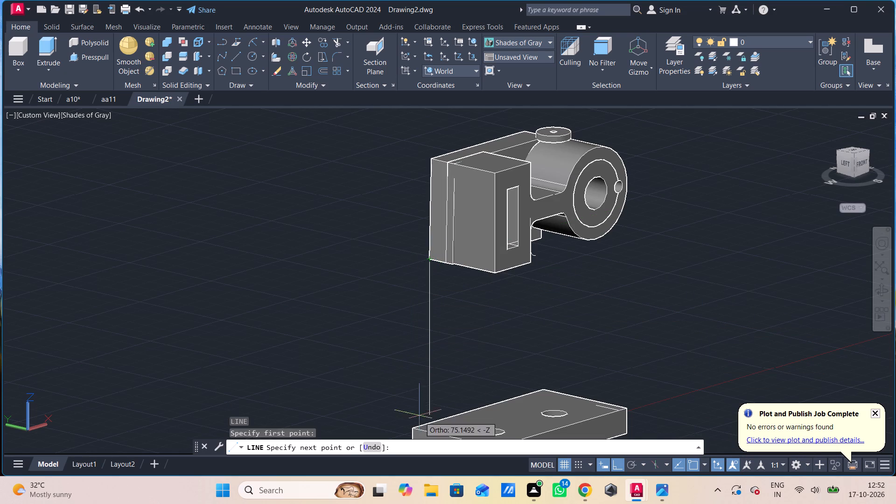
{"action": "left_click", "coordinate": [414, 428]}
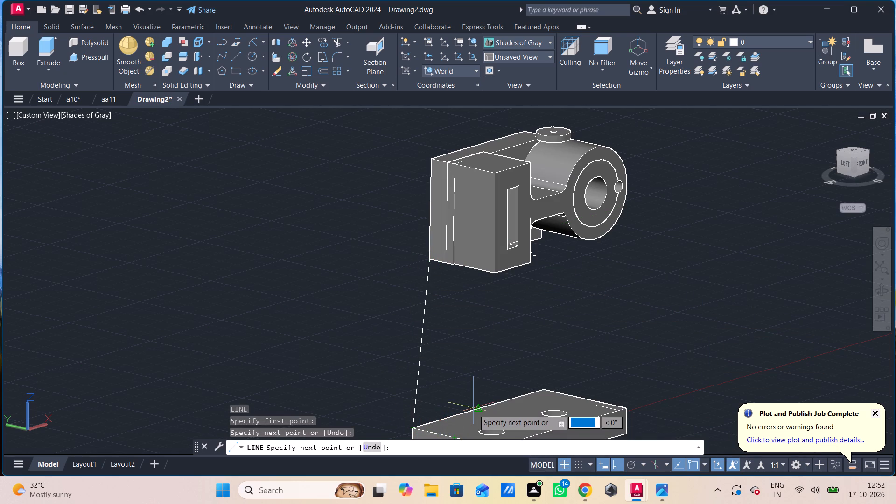
{"action": "left_click", "coordinate": [544, 388]}
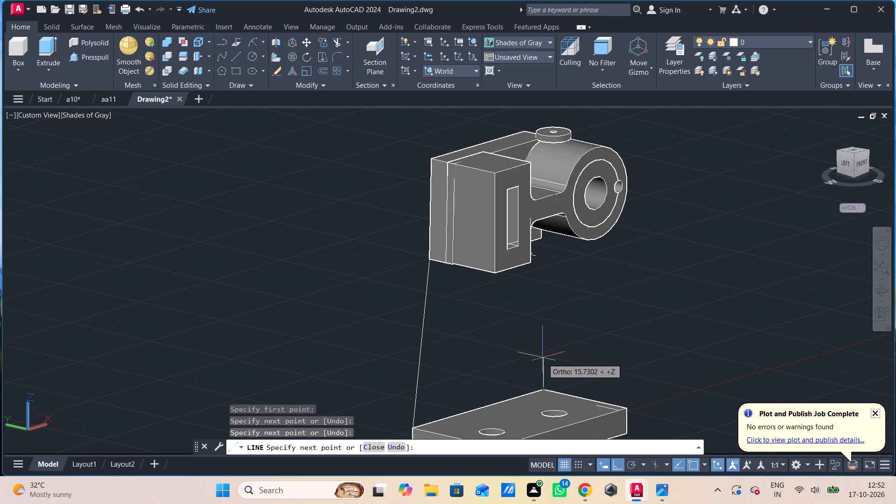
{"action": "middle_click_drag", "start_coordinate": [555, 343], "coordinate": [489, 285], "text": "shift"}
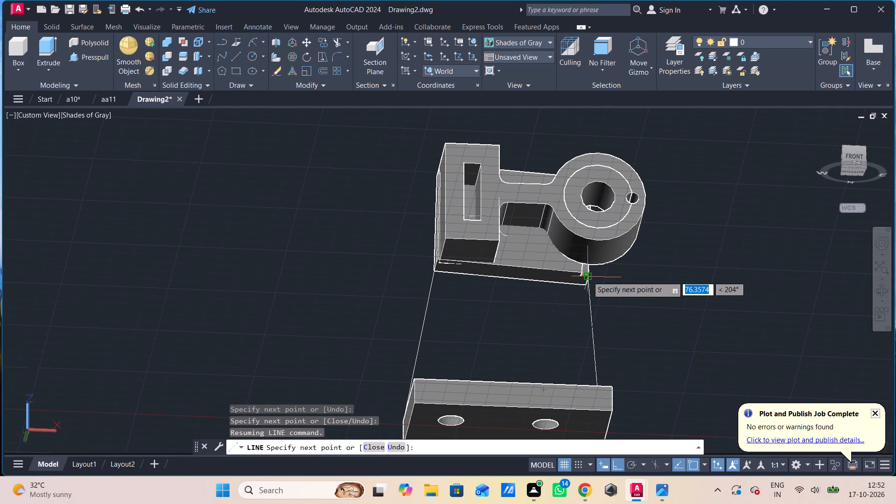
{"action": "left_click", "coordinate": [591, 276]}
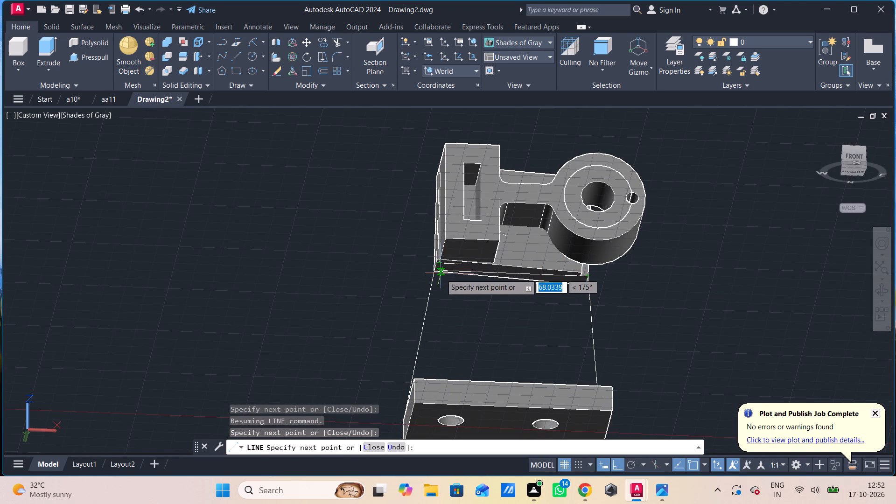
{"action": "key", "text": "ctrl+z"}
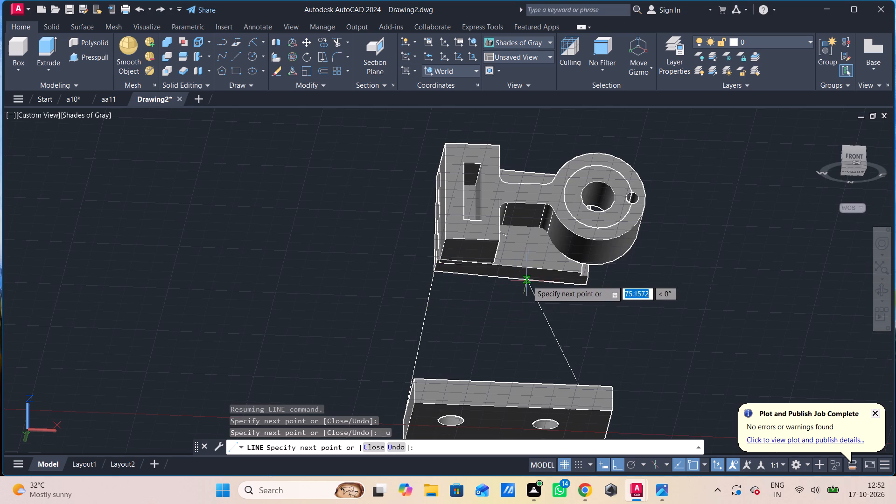
Continue the line from the base plate's rear-right corner up to the bracket's lower rear-right corner and back to its starting corner.
{"action": "middle_click_drag", "start_coordinate": [537, 280], "coordinate": [445, 308], "text": "shift"}
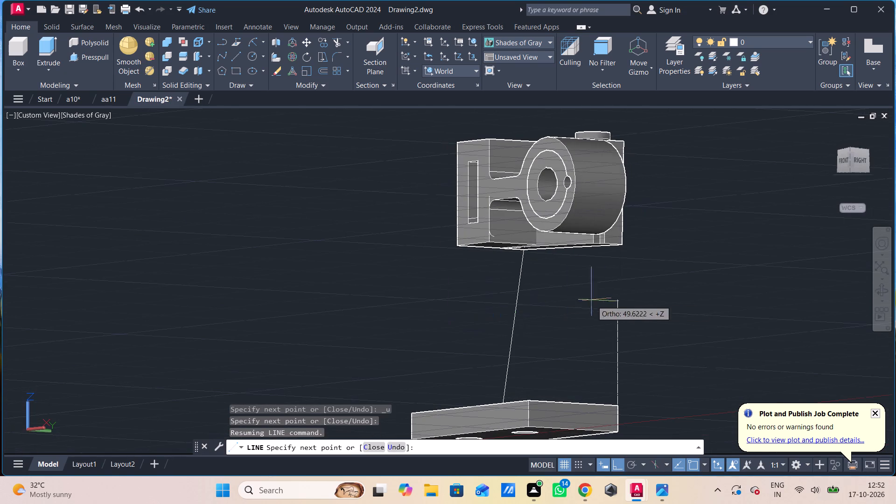
{"action": "left_click", "coordinate": [622, 249]}
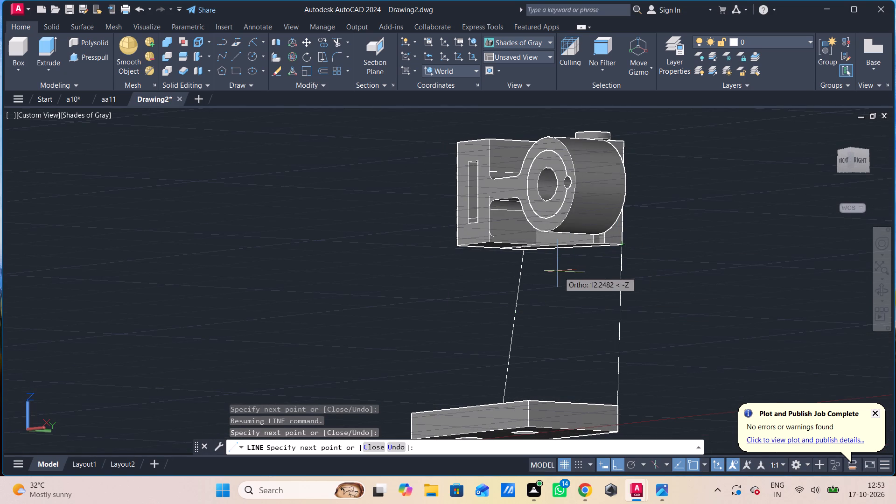
{"action": "middle_click_drag", "start_coordinate": [534, 267], "coordinate": [649, 272], "text": "shift"}
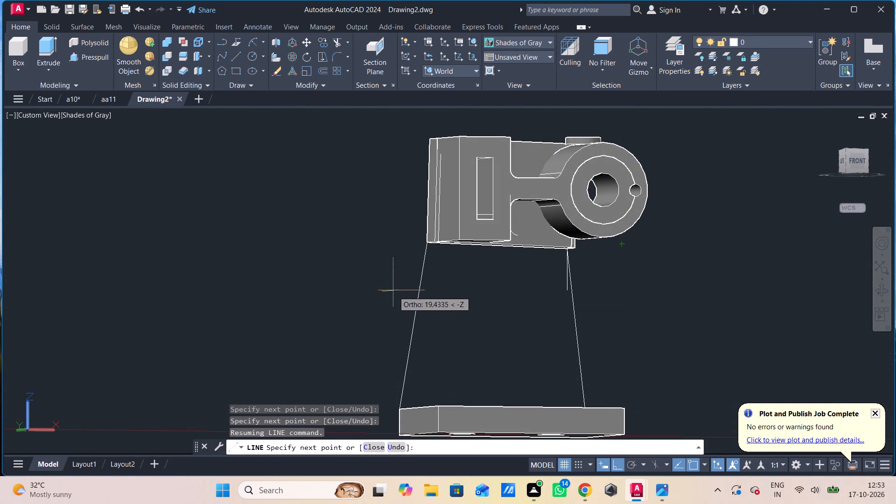
{"action": "middle_click_drag", "start_coordinate": [423, 249], "coordinate": [448, 260], "text": "shift"}
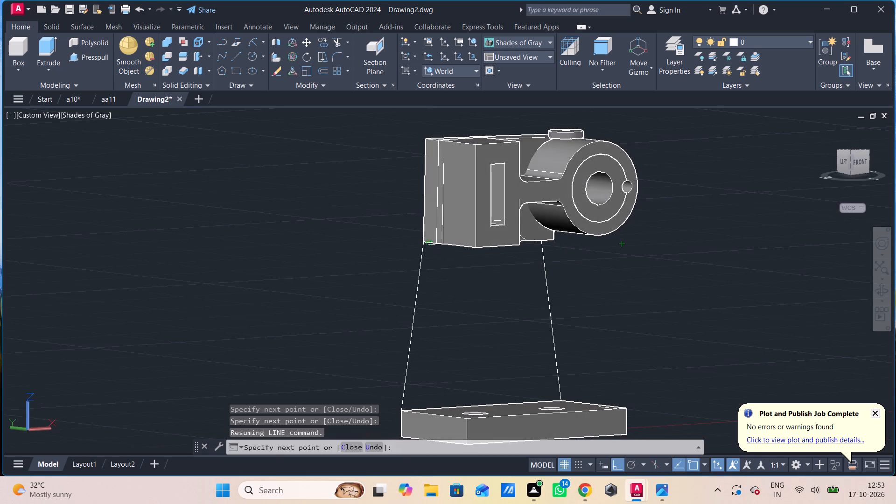
{"action": "scroll", "coordinate": [446, 272], "scroll_direction": "up", "scroll_amount": 3}
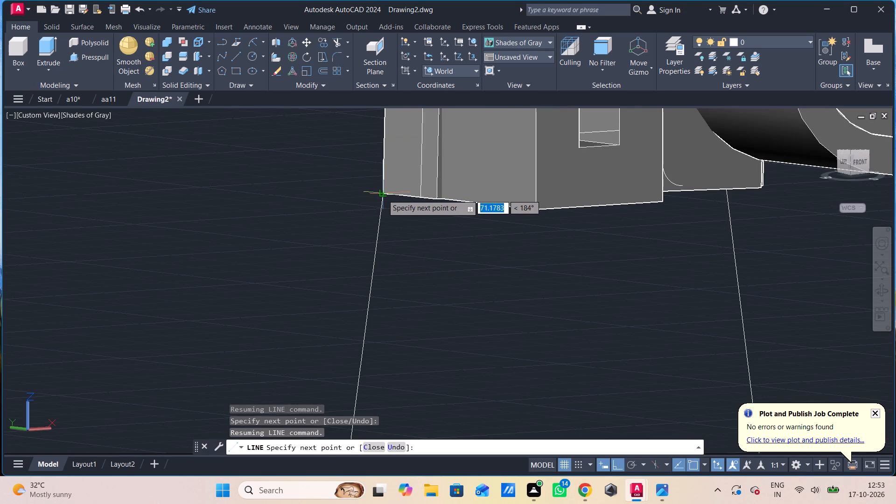
{"action": "left_click", "coordinate": [383, 195]}
{"action": "key", "text": "Escape"}
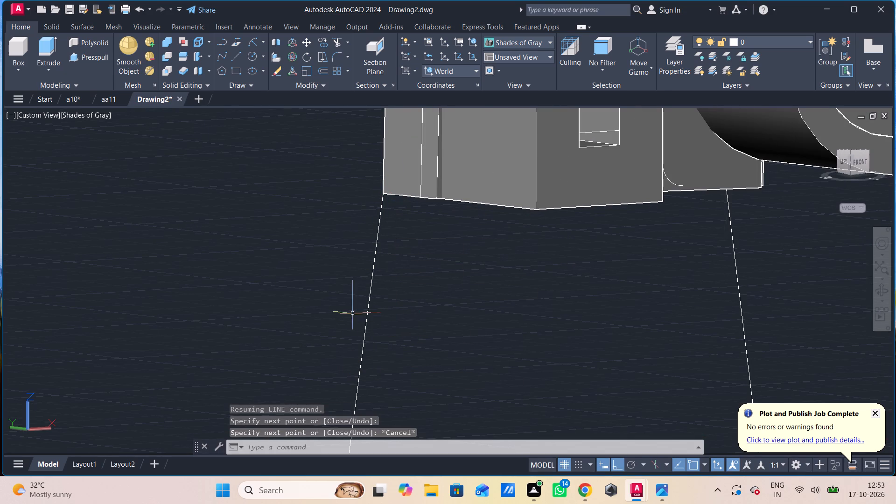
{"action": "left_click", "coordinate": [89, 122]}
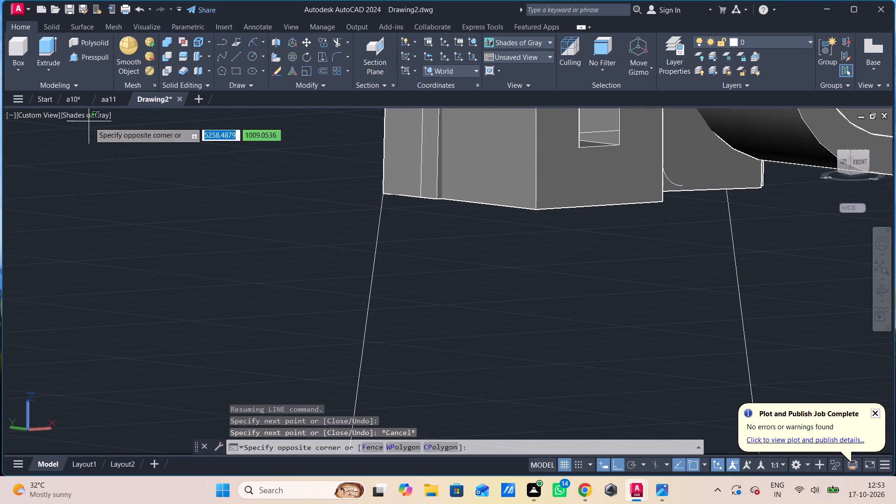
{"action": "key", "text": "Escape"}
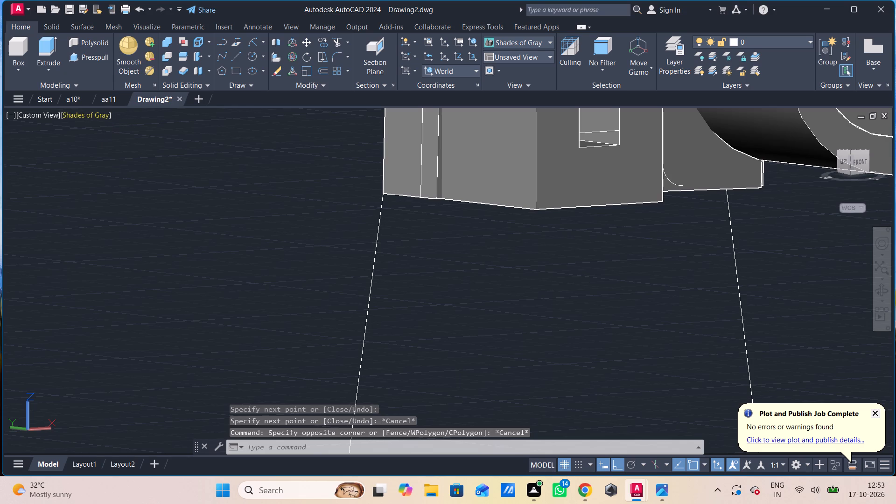
Set the visual style to 2D Wireframe.
{"action": "left_click", "coordinate": [107, 115]}
{"action": "left_click", "coordinate": [141, 146]}
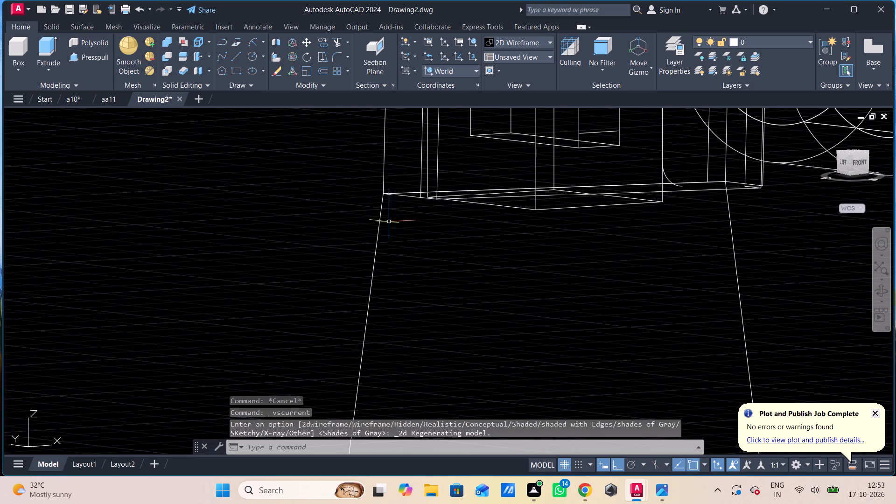
Join the four web outline lines between the bracket's lower rear edge and the base plate's rear edge into one polyline.
{"action": "middle_click_drag", "start_coordinate": [407, 221], "coordinate": [465, 230], "text": "shift"}
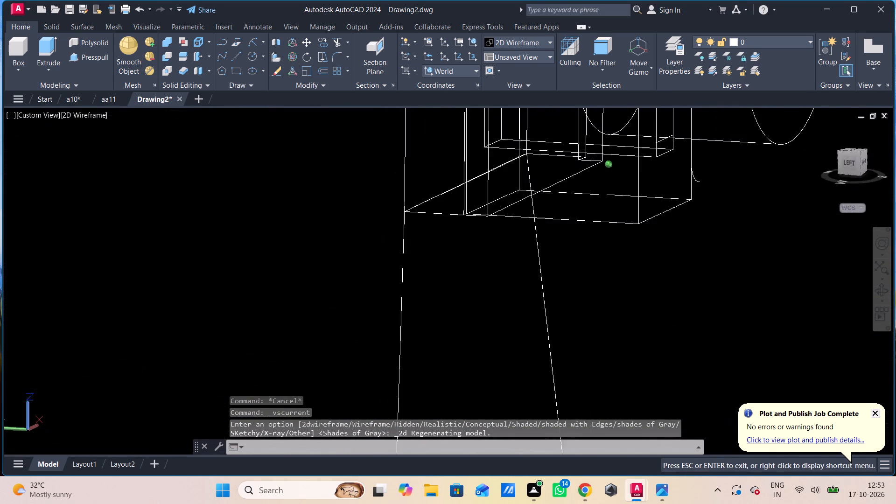
{"action": "middle_click_drag", "start_coordinate": [465, 230], "coordinate": [536, 243], "text": "shift"}
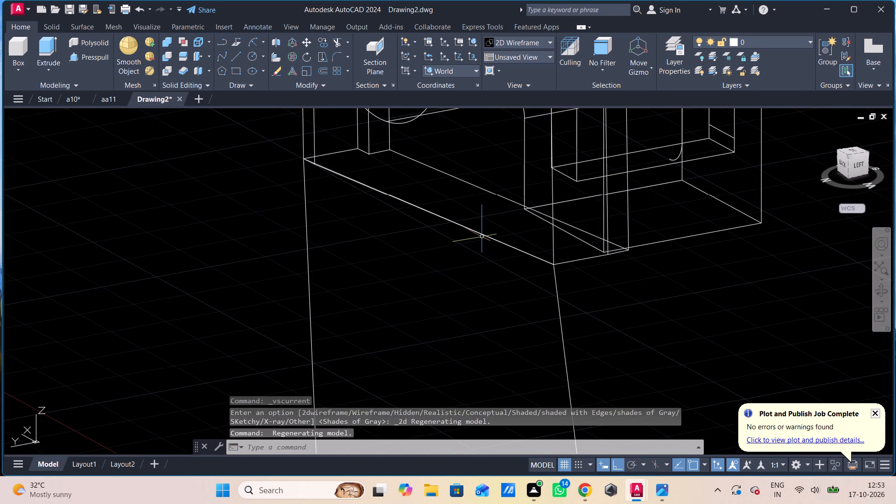
{"action": "left_click", "coordinate": [482, 234]}
{"action": "scroll", "coordinate": [482, 237], "scroll_direction": "down", "scroll_amount": 1}
{"action": "middle_click_drag", "start_coordinate": [481, 247], "coordinate": [463, 191]}
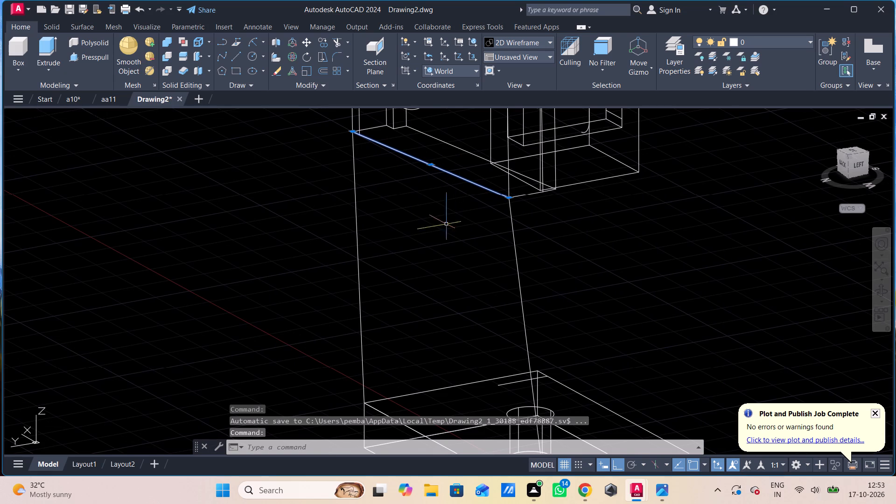
{"action": "left_click_drag", "start_coordinate": [370, 263], "coordinate": [370, 268]}
{"action": "left_click", "coordinate": [317, 309]}
{"action": "left_click_drag", "start_coordinate": [561, 306], "coordinate": [552, 309]}
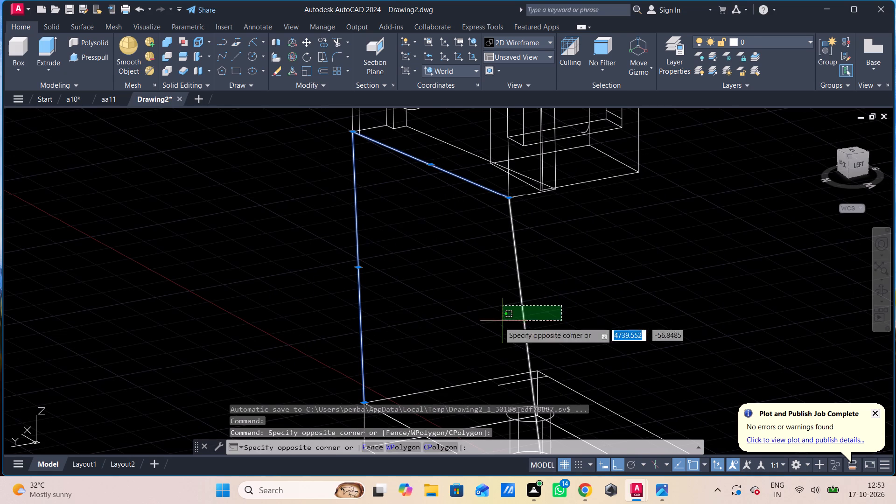
{"action": "left_click", "coordinate": [472, 328]}
{"action": "middle_click_drag", "start_coordinate": [488, 306], "coordinate": [497, 246]}
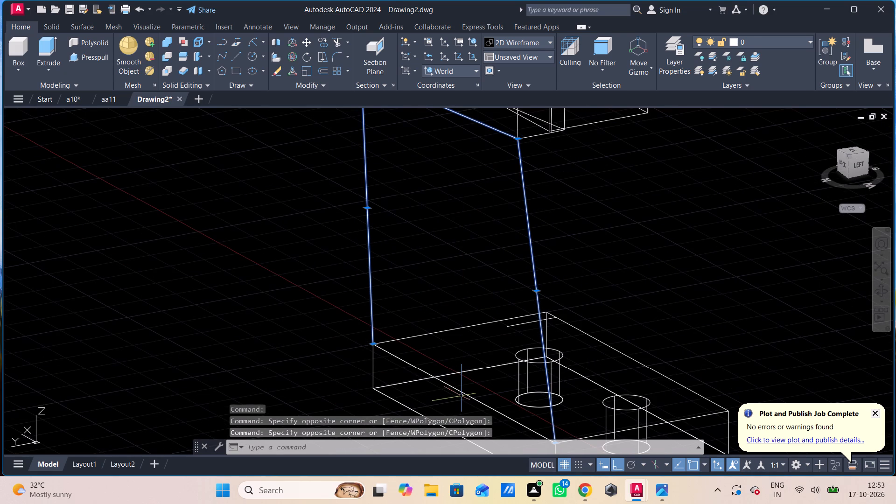
{"action": "left_click", "coordinate": [461, 394]}
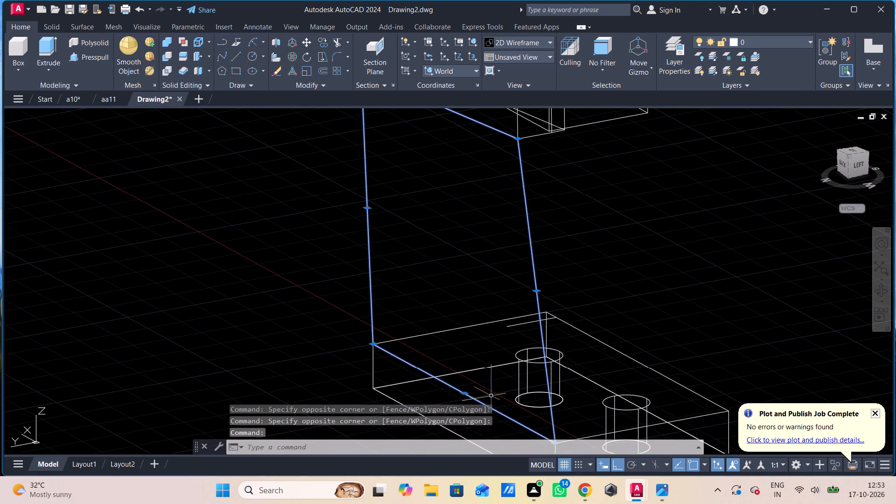
{"action": "scroll", "coordinate": [497, 384], "scroll_direction": "down", "scroll_amount": 1}
{"action": "key", "text": "j"}
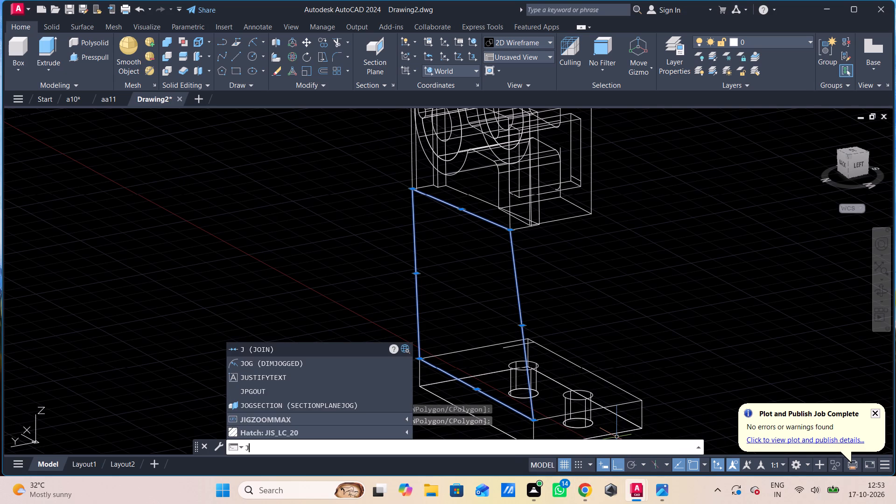
{"action": "key", "text": "Return"}
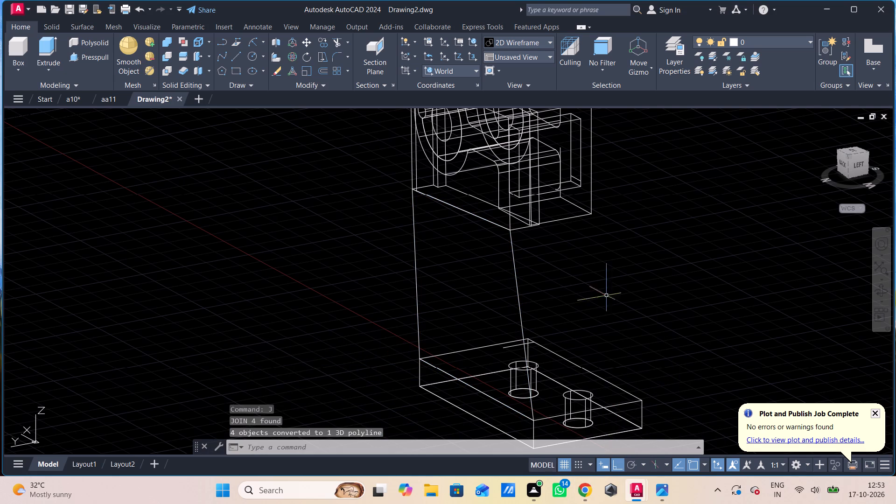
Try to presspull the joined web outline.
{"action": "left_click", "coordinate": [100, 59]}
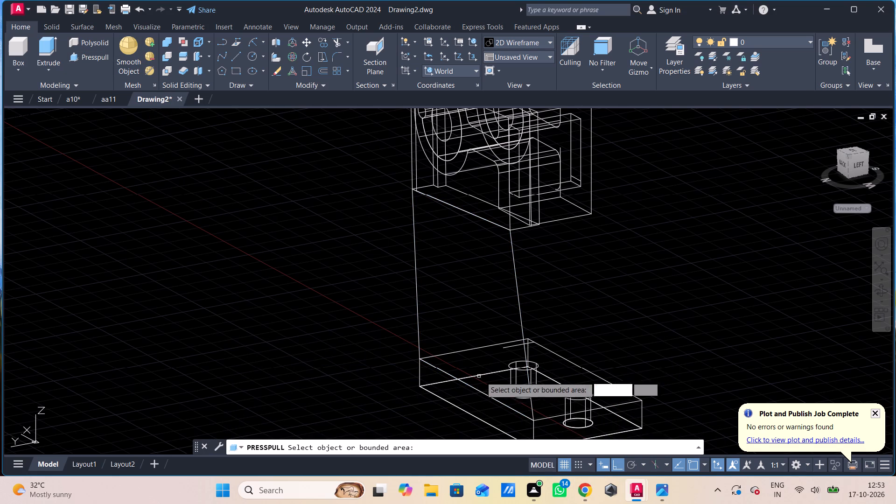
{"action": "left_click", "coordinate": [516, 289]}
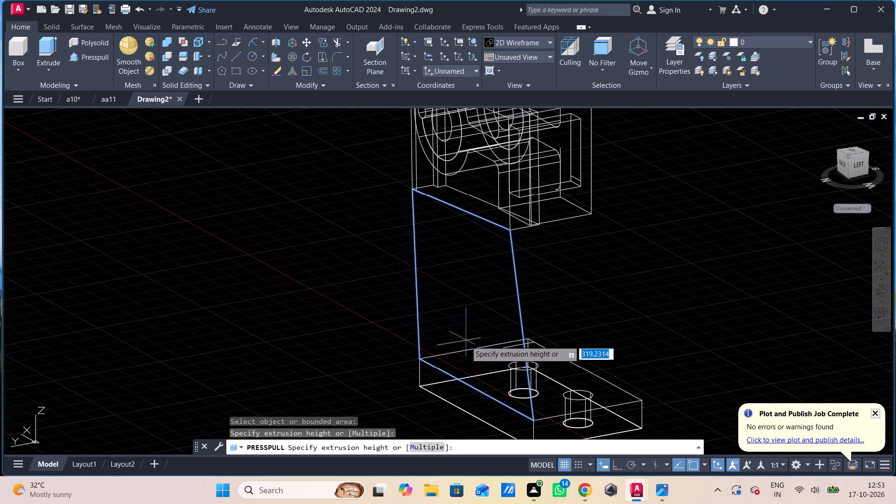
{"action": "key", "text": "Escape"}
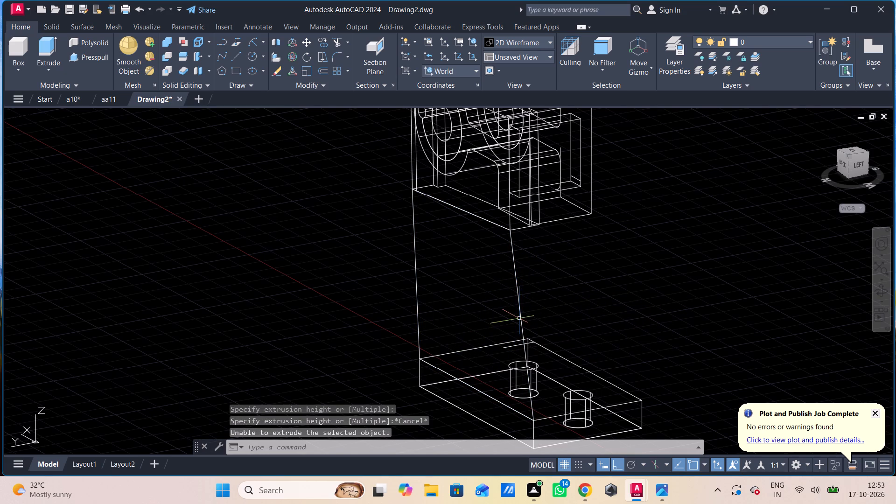
Move the joined web outline rearward, clear of the bracket and base plate.
{"action": "left_click", "coordinate": [519, 315]}
{"action": "type", "text": "m"}
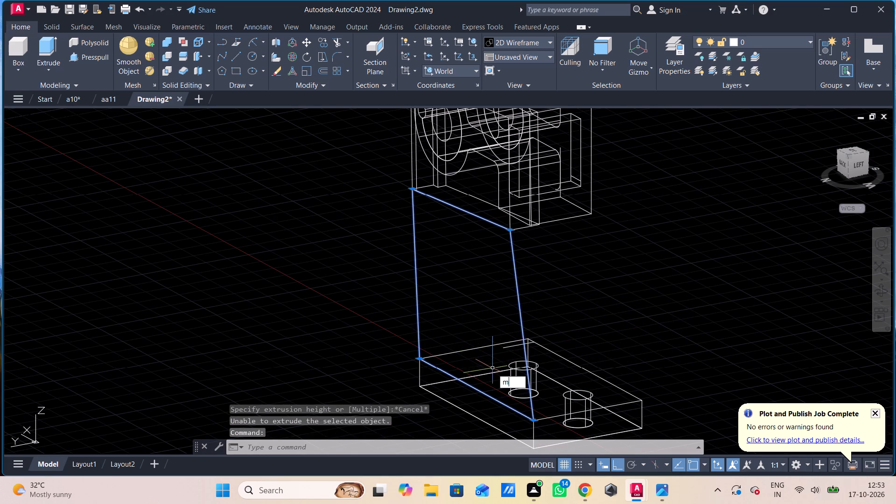
{"action": "key", "text": "space"}
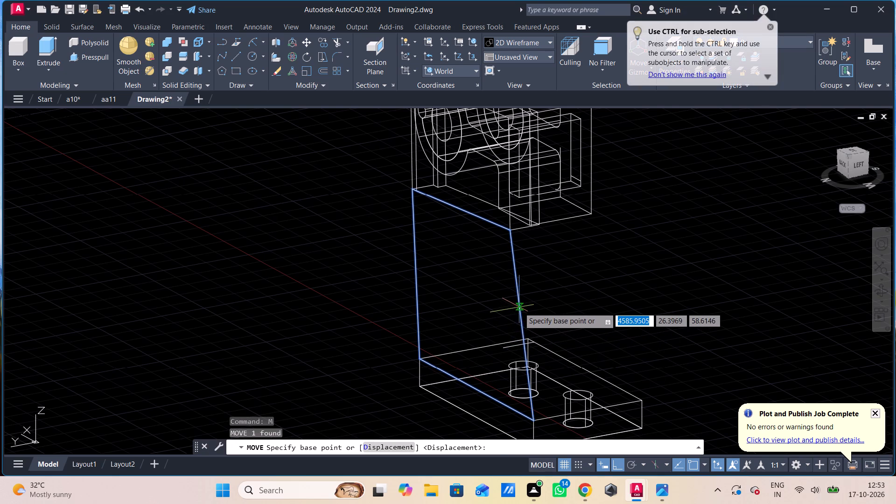
{"action": "left_click", "coordinate": [519, 308]}
{"action": "left_click", "coordinate": [327, 352]}
{"action": "key", "text": "Escape"}
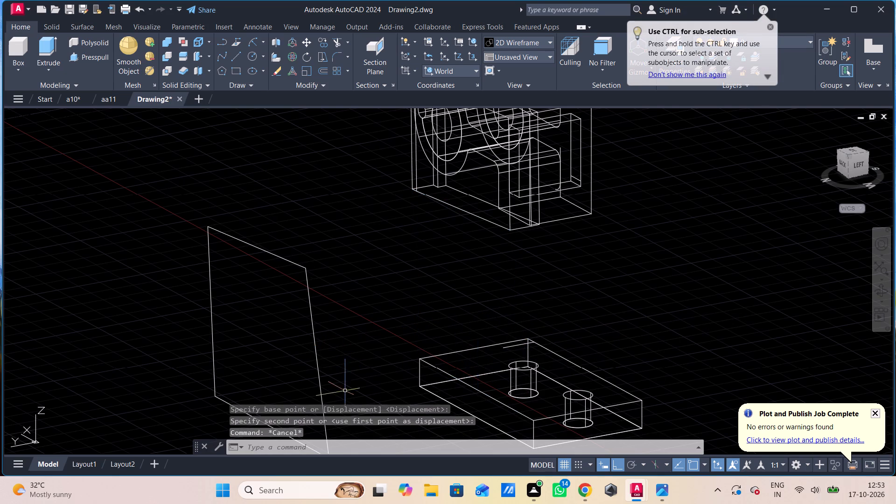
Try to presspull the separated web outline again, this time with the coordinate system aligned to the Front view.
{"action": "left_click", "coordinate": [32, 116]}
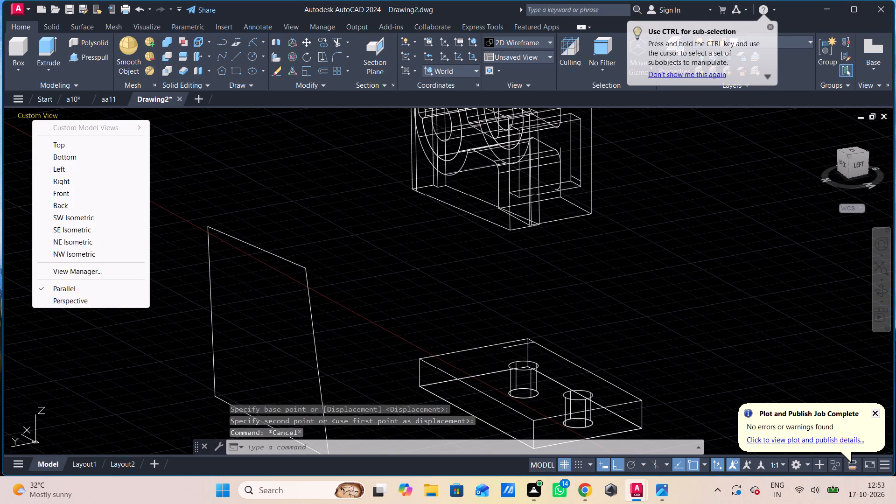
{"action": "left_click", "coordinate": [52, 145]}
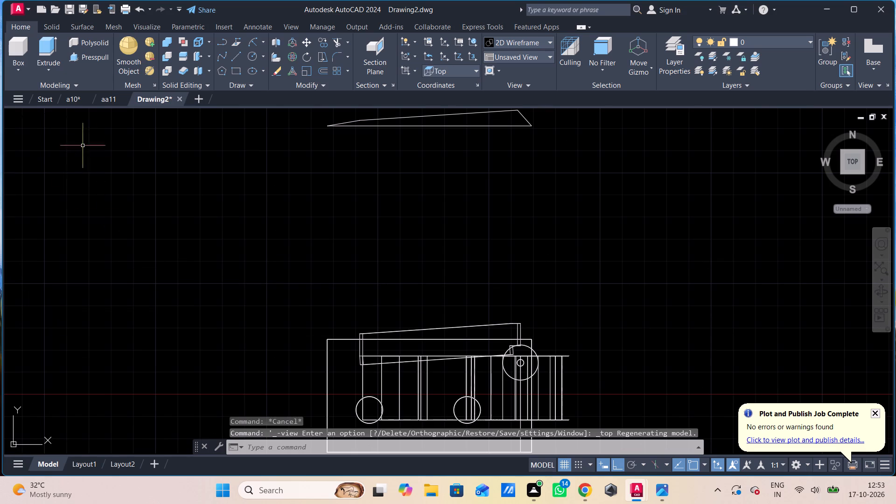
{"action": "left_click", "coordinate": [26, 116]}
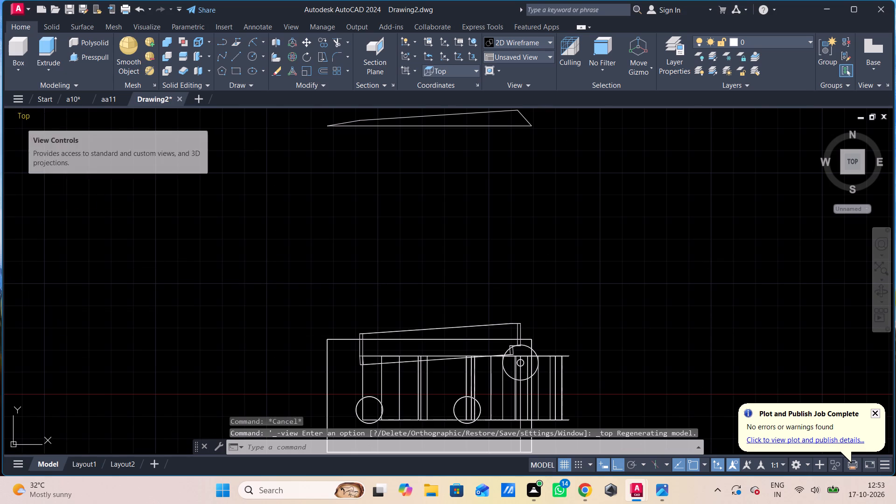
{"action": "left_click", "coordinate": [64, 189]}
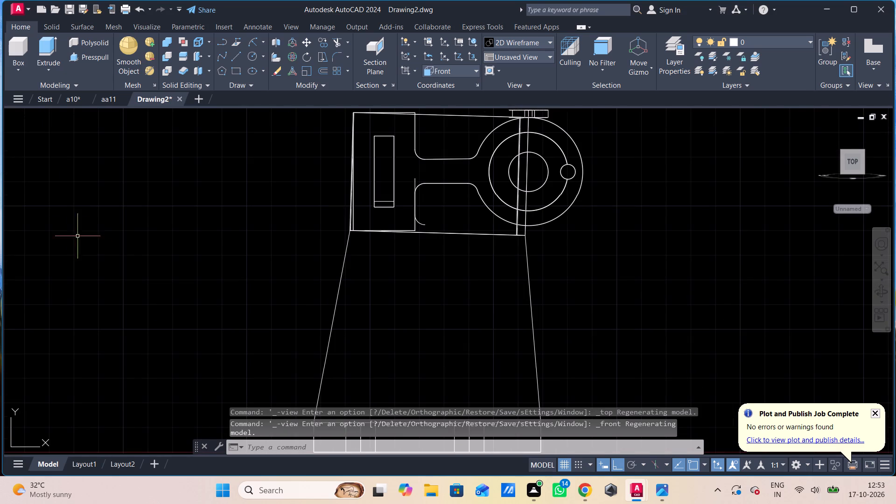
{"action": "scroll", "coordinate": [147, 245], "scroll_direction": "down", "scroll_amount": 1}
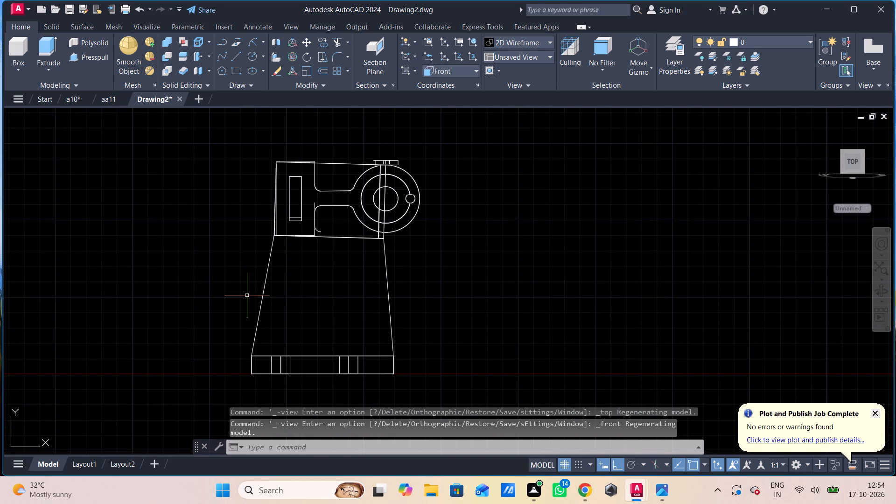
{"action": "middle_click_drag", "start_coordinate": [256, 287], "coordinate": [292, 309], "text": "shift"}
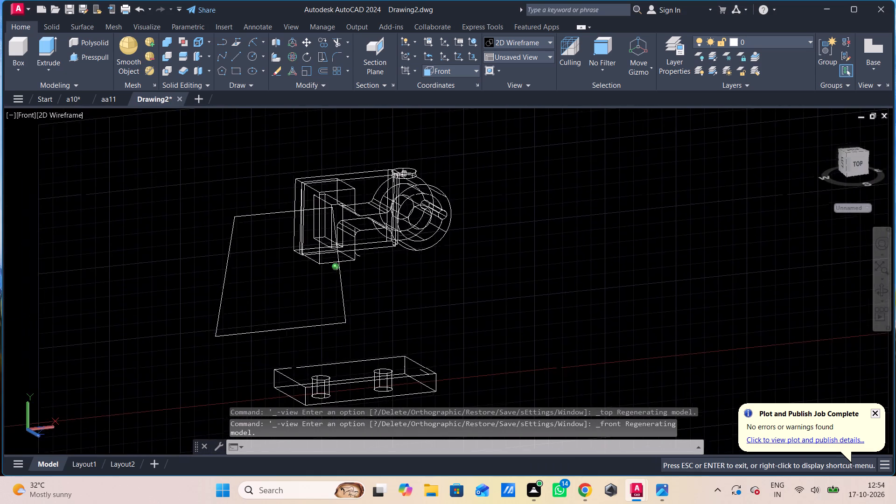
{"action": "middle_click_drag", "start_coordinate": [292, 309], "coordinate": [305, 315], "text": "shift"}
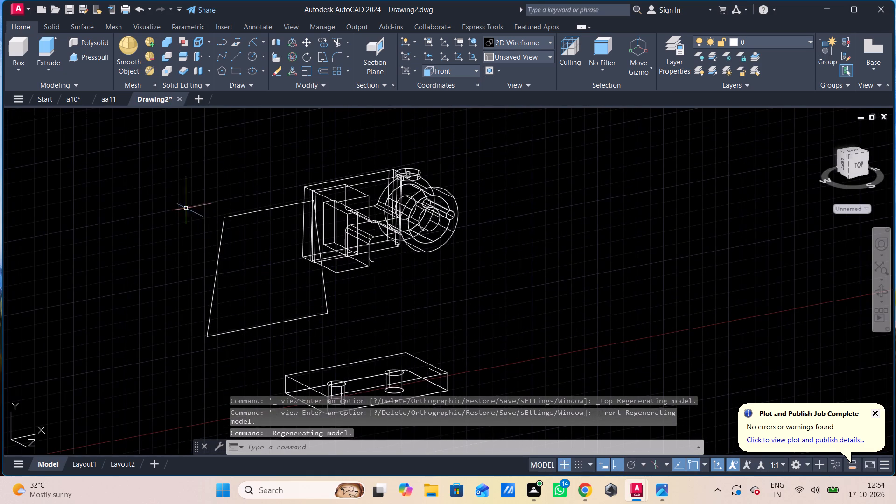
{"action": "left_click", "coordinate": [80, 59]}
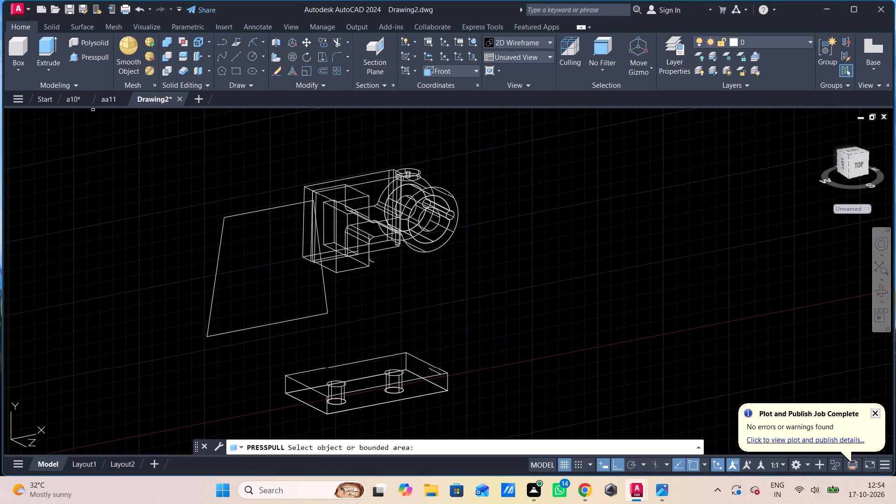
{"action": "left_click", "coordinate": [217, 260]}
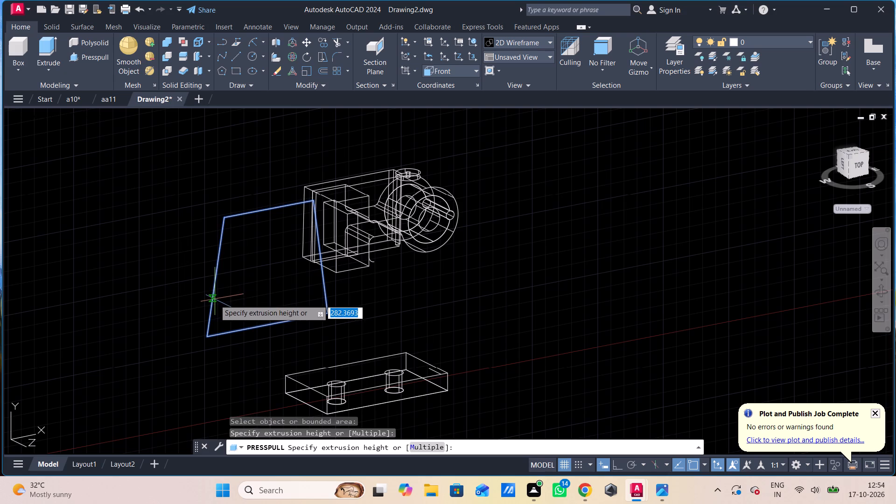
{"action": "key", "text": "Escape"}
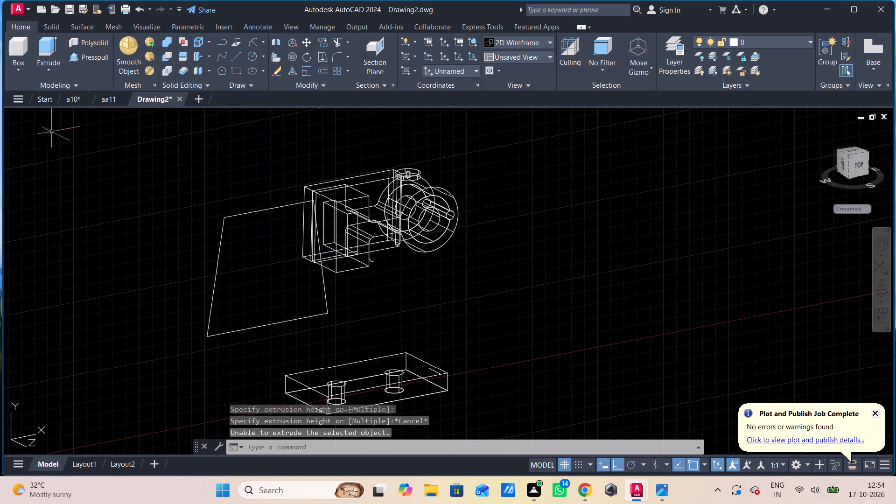
In the Front view, move the web outline horizontally in the positive X direction, well clear of the bracket and base plate.
{"action": "left_click", "coordinate": [30, 117]}
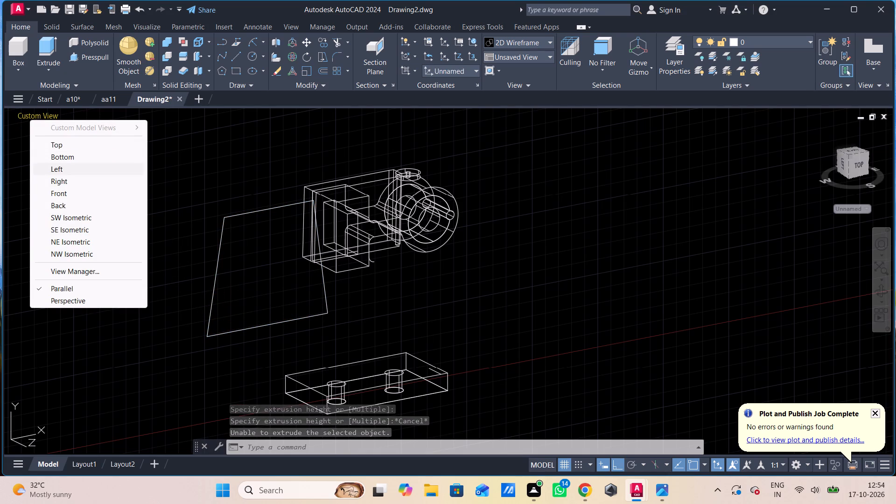
{"action": "left_click", "coordinate": [65, 192]}
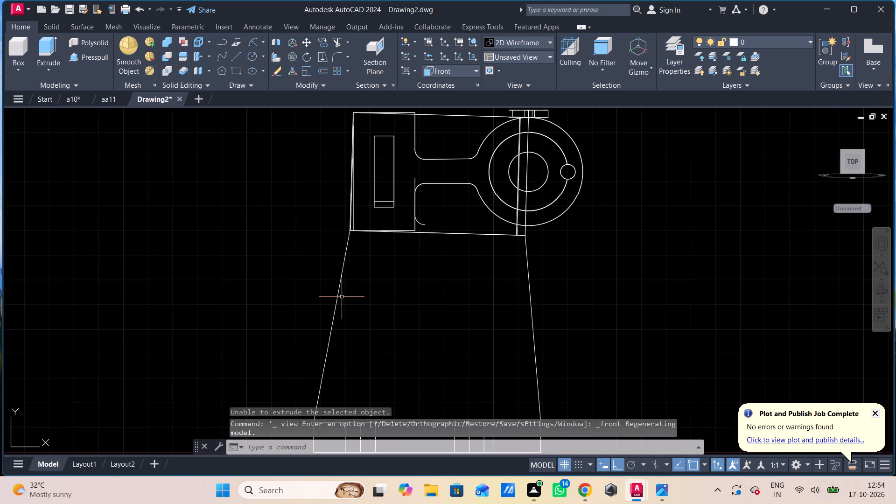
{"action": "scroll", "coordinate": [348, 292], "scroll_direction": "down", "scroll_amount": 1}
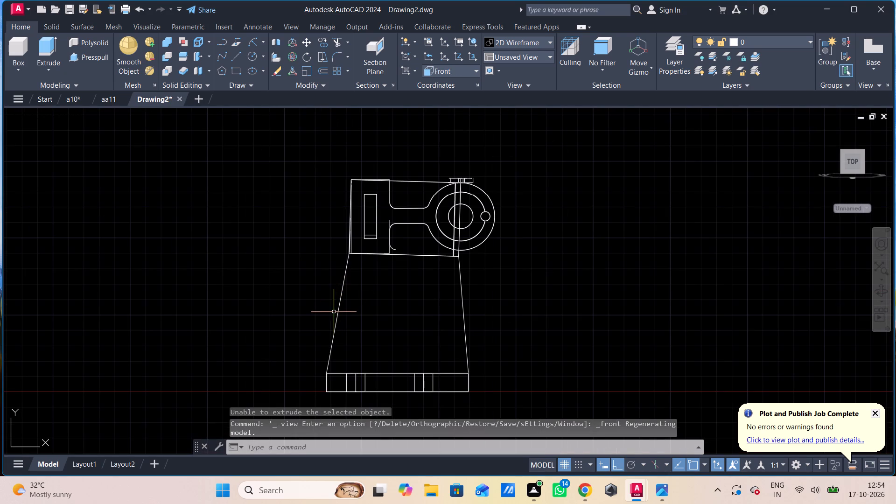
{"action": "left_click", "coordinate": [340, 311]}
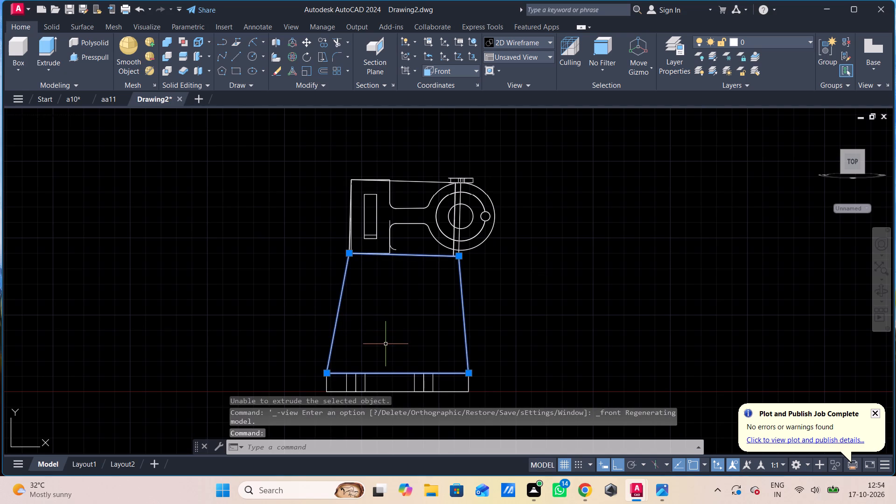
{"action": "type", "text": "m"}
{"action": "key", "text": "space"}
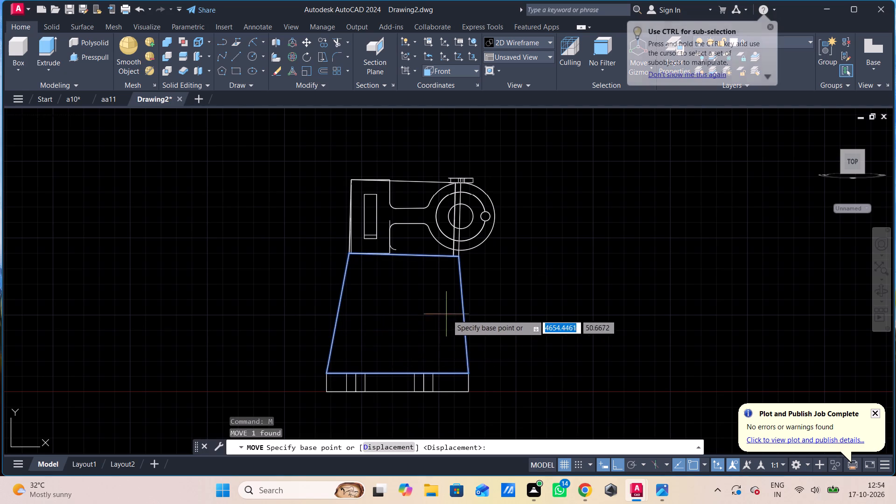
{"action": "left_click", "coordinate": [462, 302]}
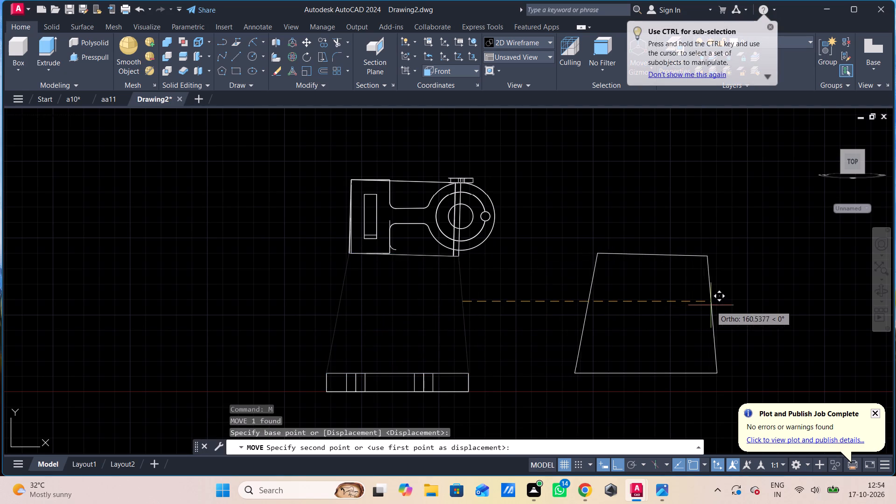
{"action": "left_click", "coordinate": [765, 300]}
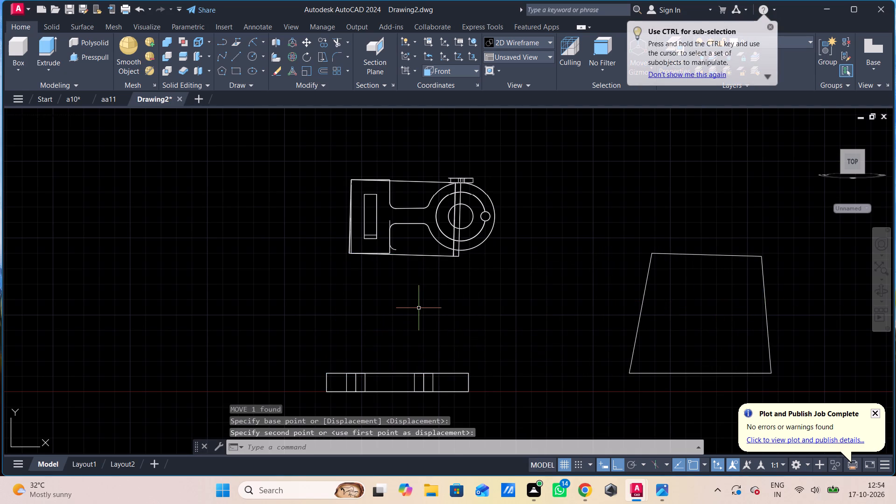
{"action": "key", "text": "Escape"}
{"action": "key", "text": "Escape"}
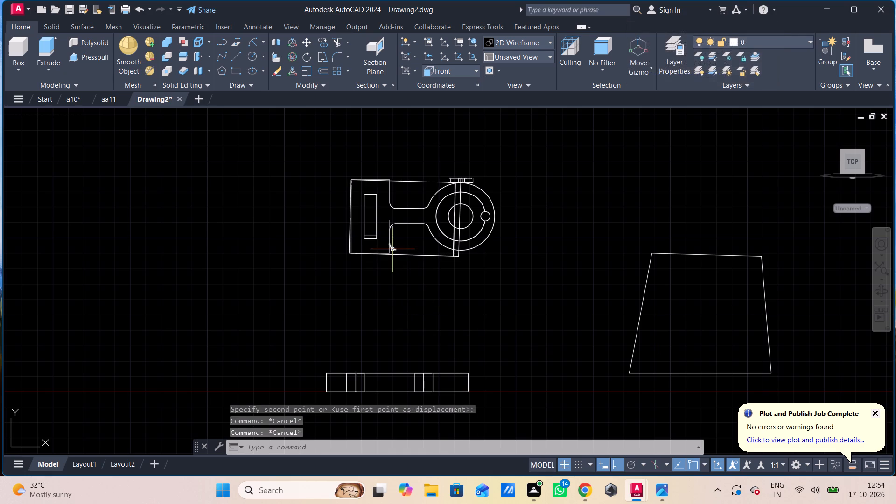
Erase the leftover small arc at the bracket block's lower corner and the stray line near the bottom of its slot.
{"action": "left_click", "coordinate": [392, 250]}
{"action": "key", "text": "Delete"}
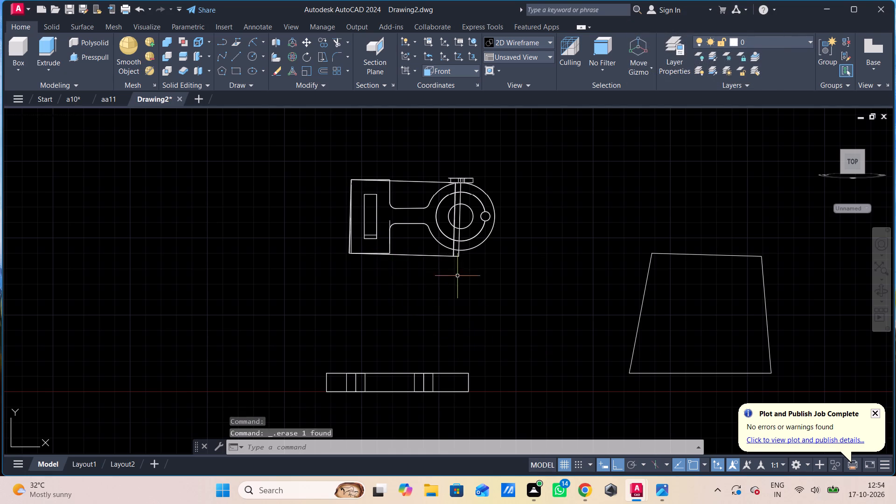
{"action": "left_click", "coordinate": [373, 236]}
{"action": "key", "text": "Delete"}
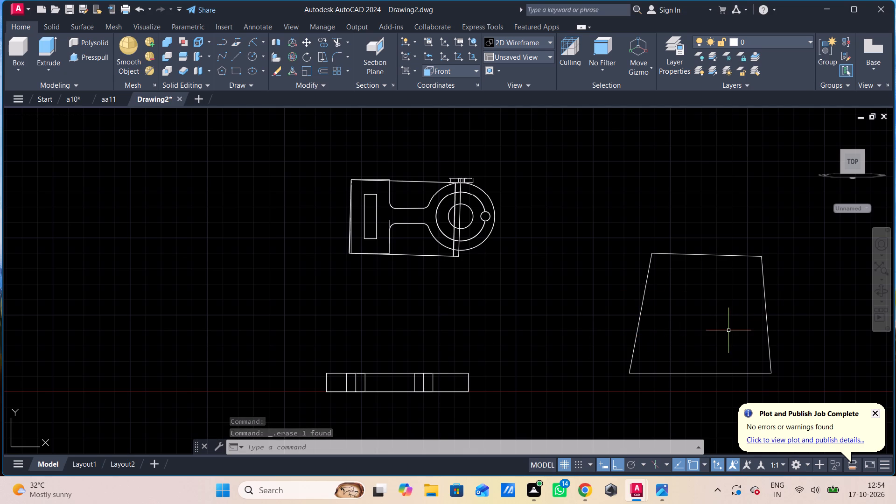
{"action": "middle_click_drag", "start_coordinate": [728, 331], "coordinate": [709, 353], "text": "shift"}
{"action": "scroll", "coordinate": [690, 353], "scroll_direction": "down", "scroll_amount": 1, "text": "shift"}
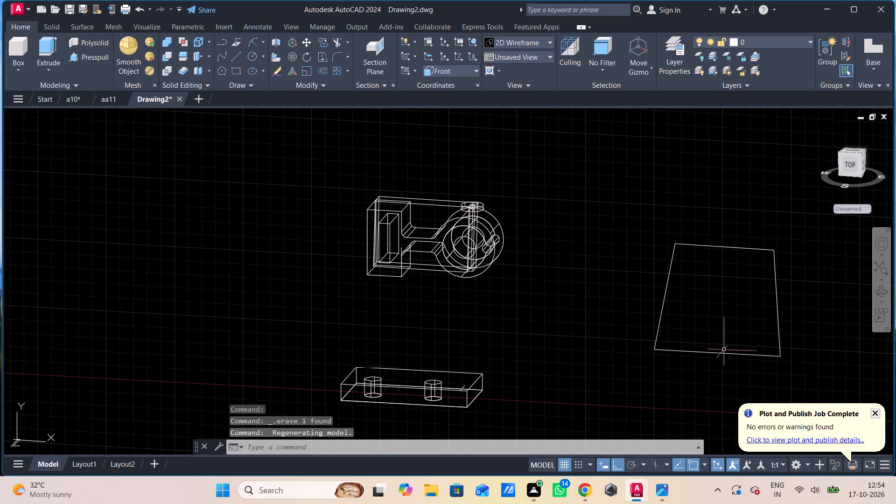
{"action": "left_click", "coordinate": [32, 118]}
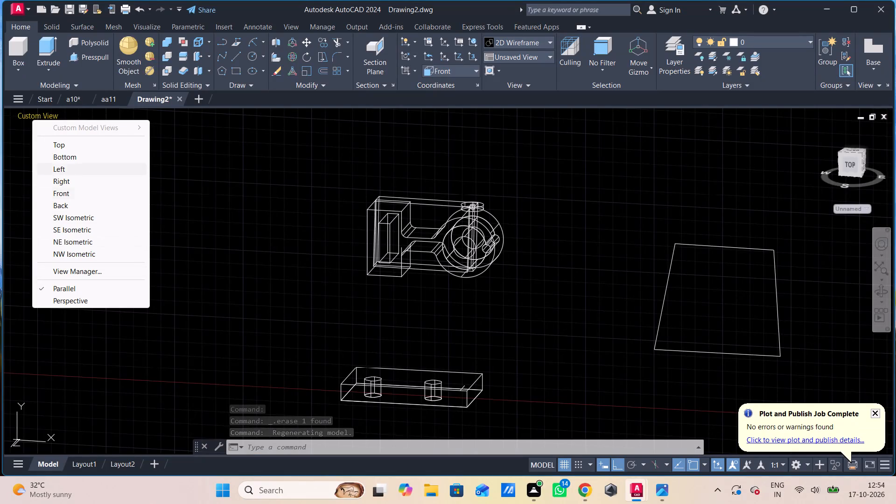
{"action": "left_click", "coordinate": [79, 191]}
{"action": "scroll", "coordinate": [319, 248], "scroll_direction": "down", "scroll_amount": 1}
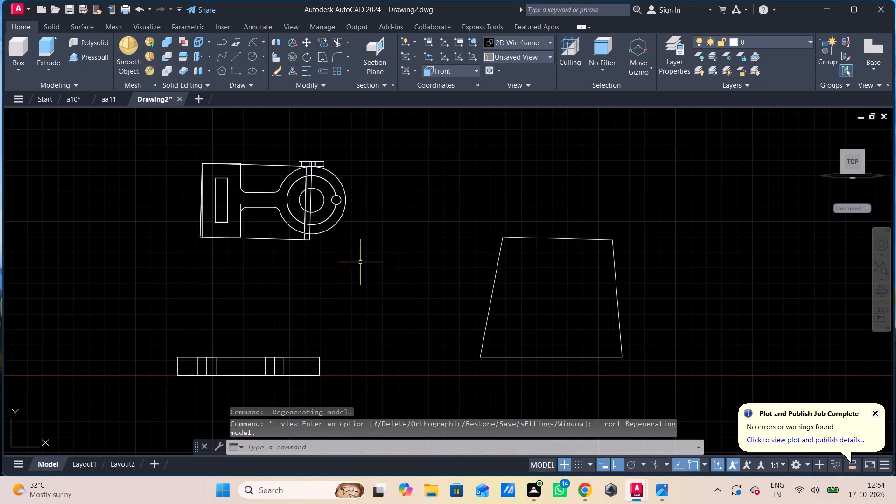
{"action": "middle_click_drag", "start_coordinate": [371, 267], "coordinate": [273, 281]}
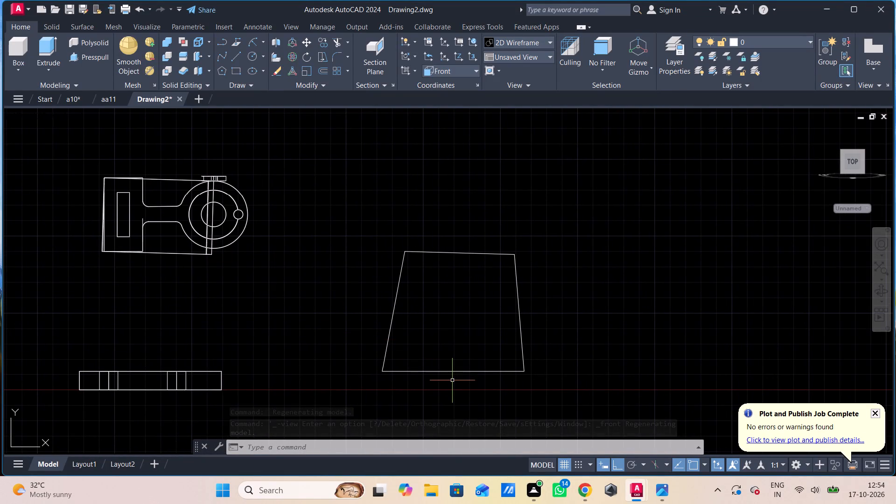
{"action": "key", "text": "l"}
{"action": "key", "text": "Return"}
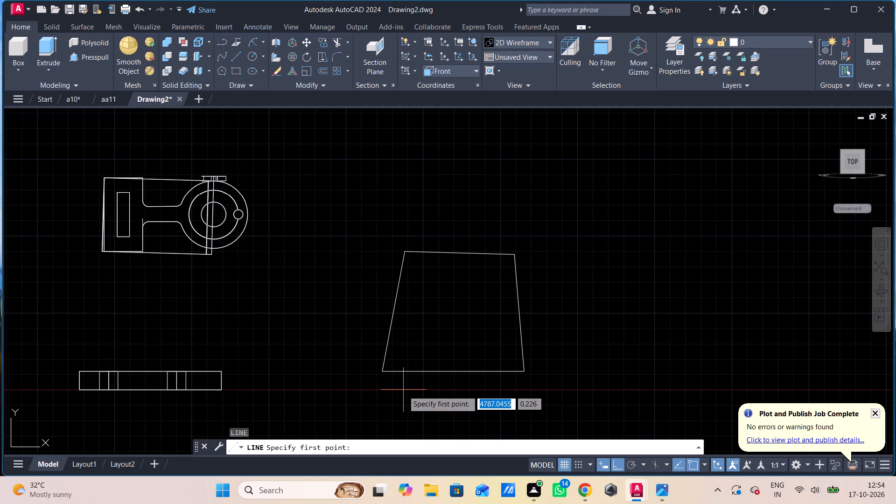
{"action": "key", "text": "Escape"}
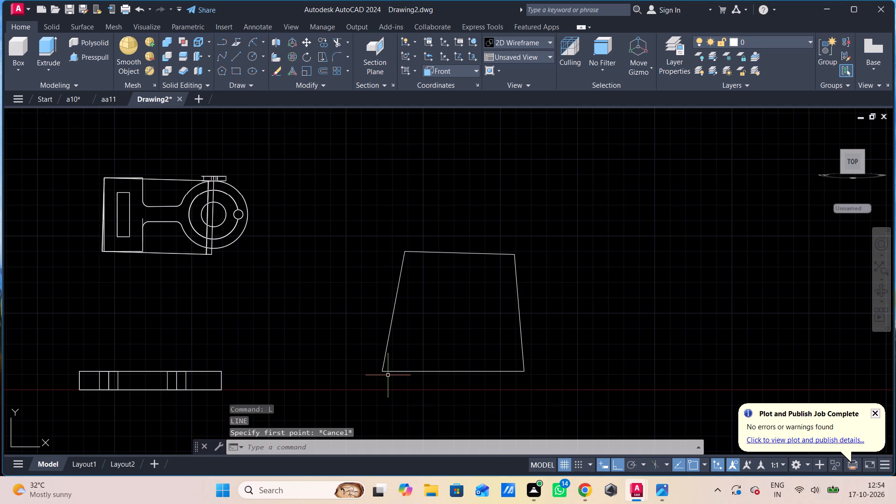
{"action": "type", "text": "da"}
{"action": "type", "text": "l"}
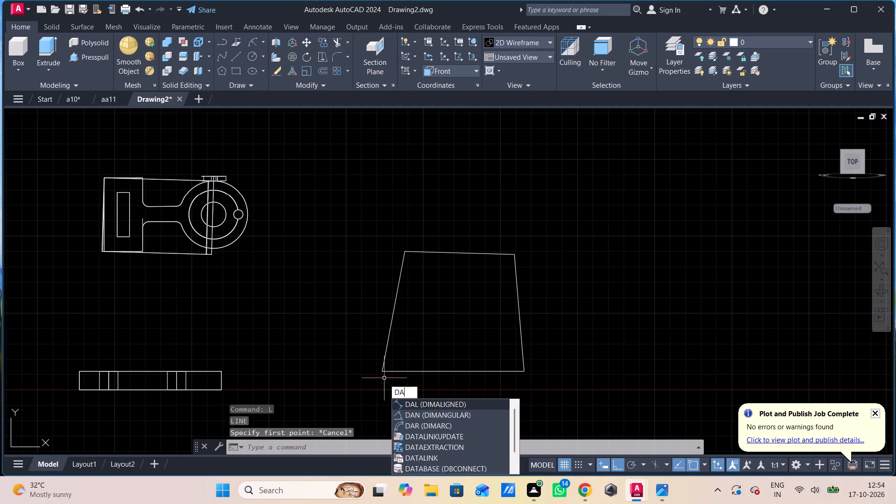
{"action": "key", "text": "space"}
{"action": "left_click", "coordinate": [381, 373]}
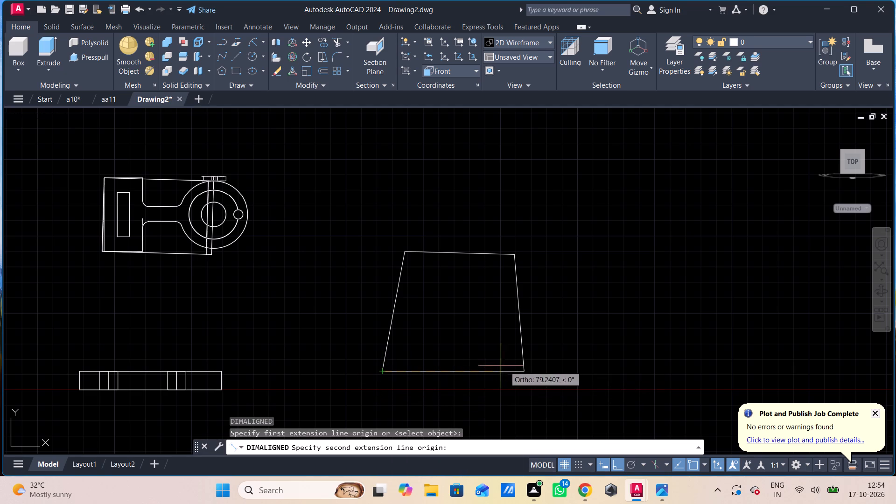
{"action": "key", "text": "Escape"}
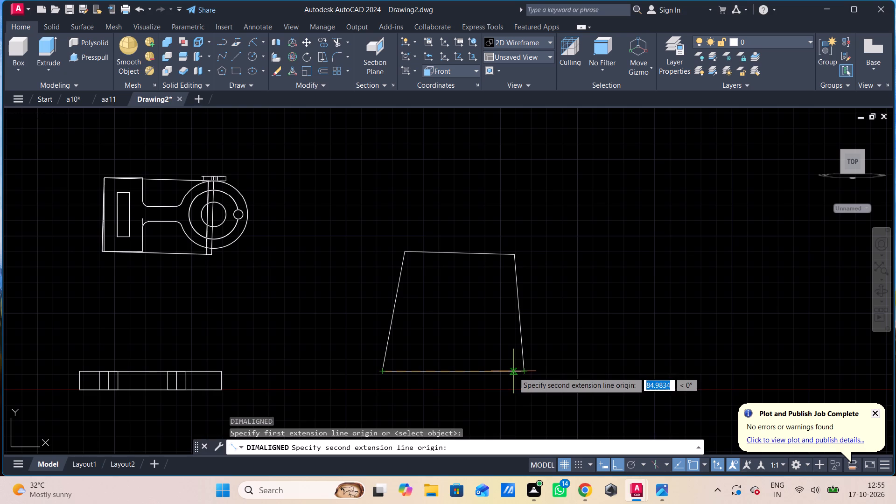
Draw a separate horizontal line 92 long beside the web outline, just below the level of its bottom edge.
{"action": "type", "text": "l"}
{"action": "key", "text": "space"}
{"action": "left_click", "coordinate": [571, 380]}
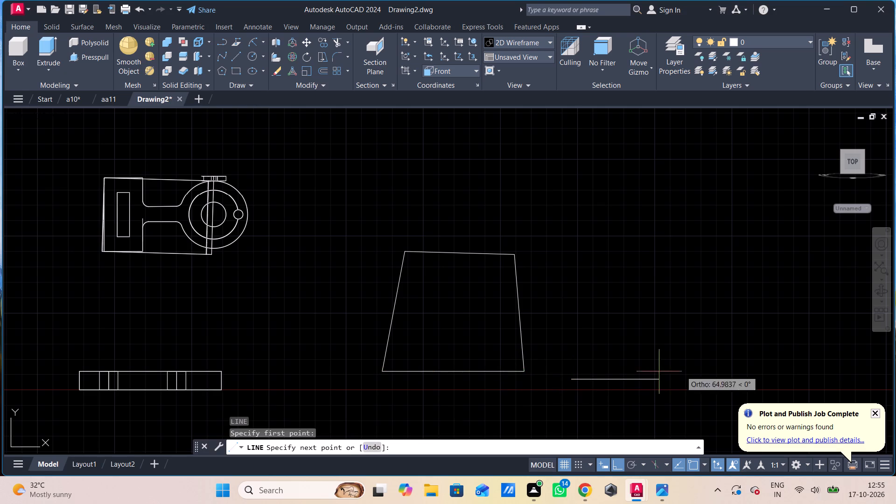
{"action": "key", "text": "9"}
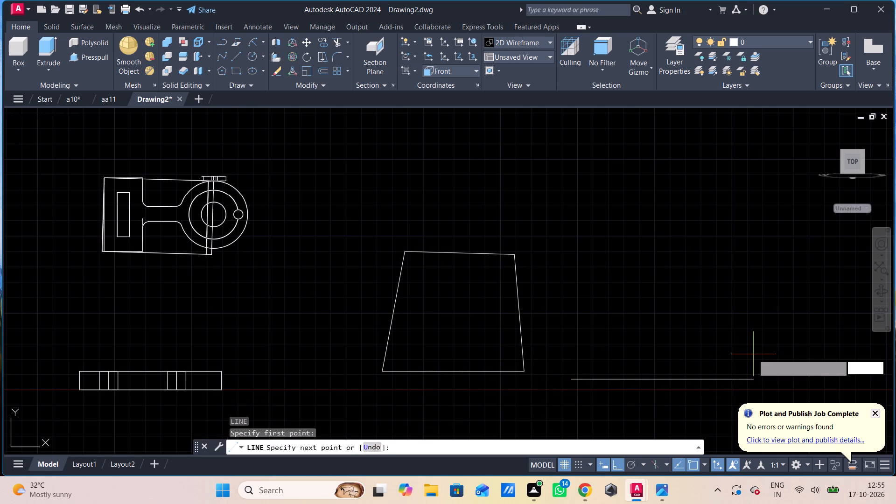
{"action": "key", "text": "2"}
{"action": "key", "text": "Return"}
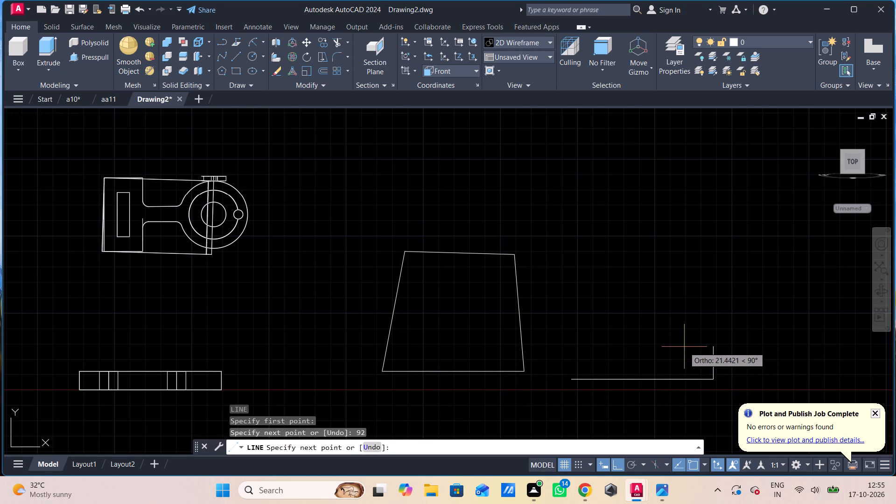
{"action": "key", "text": "Escape"}
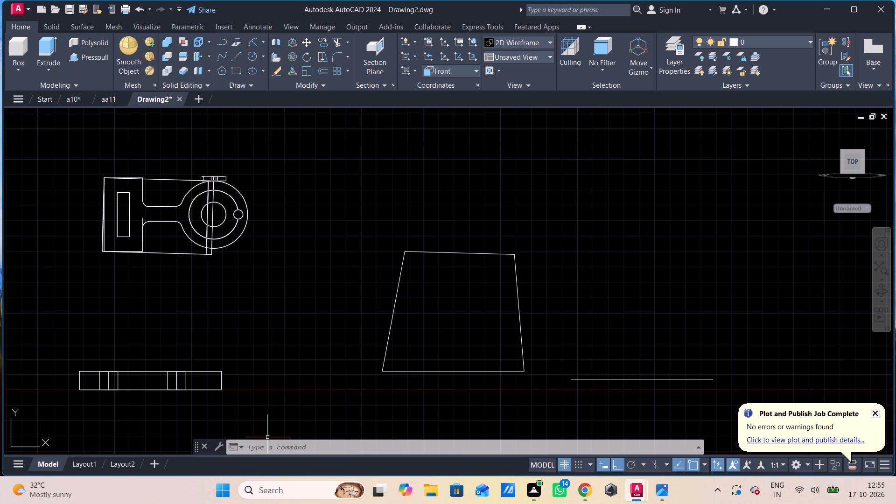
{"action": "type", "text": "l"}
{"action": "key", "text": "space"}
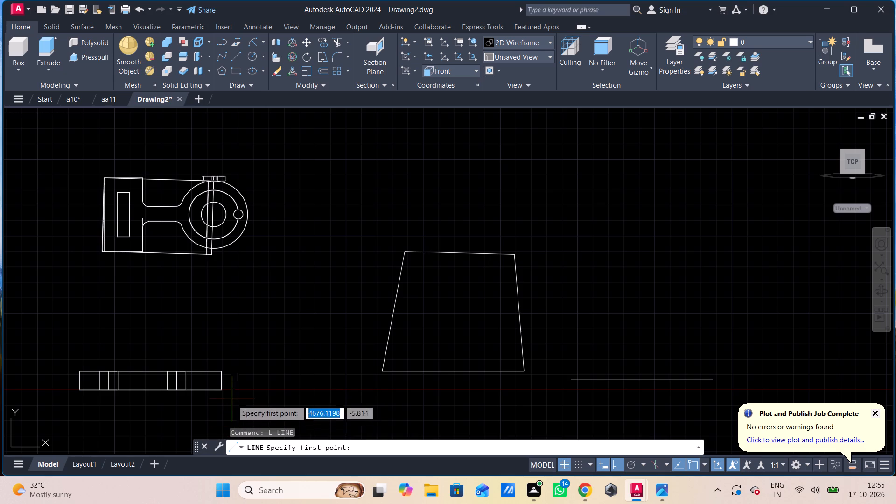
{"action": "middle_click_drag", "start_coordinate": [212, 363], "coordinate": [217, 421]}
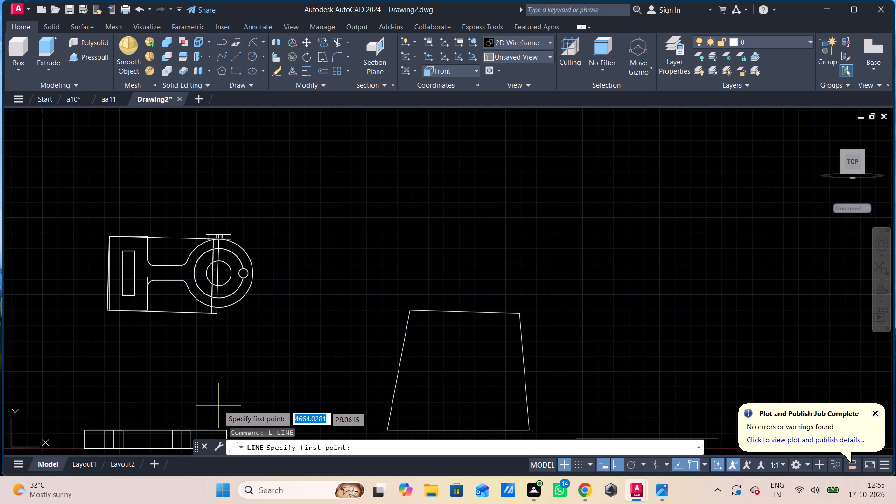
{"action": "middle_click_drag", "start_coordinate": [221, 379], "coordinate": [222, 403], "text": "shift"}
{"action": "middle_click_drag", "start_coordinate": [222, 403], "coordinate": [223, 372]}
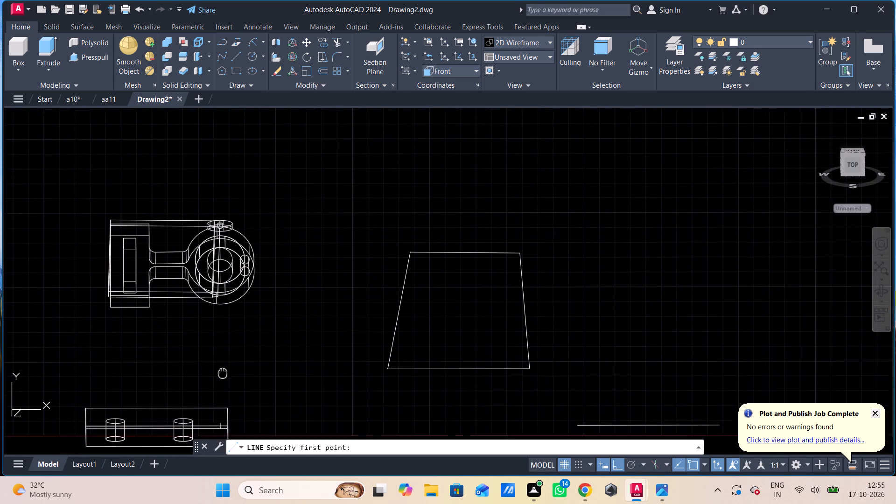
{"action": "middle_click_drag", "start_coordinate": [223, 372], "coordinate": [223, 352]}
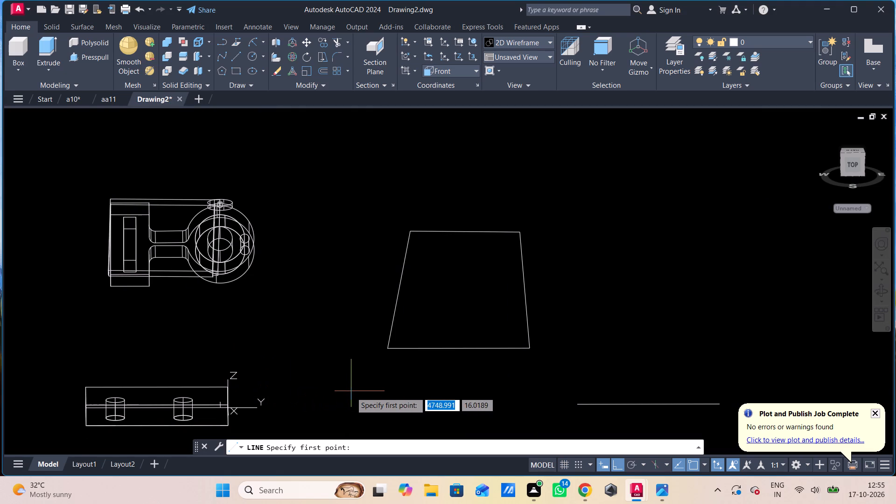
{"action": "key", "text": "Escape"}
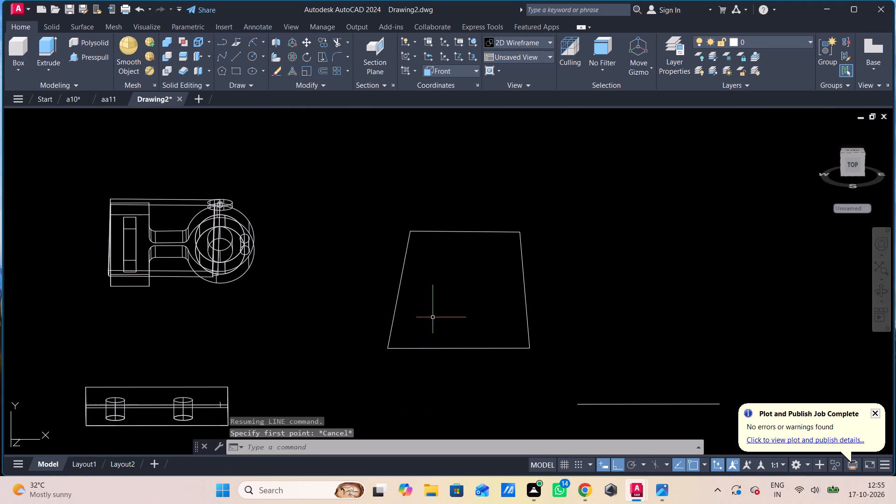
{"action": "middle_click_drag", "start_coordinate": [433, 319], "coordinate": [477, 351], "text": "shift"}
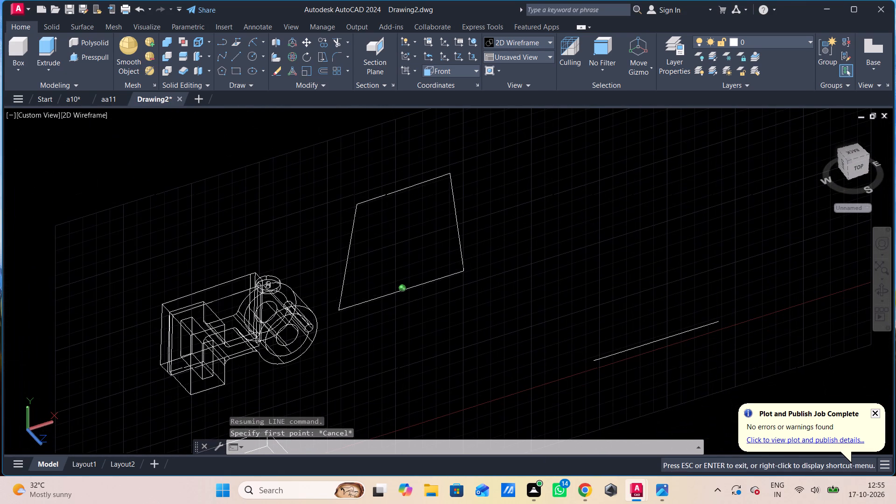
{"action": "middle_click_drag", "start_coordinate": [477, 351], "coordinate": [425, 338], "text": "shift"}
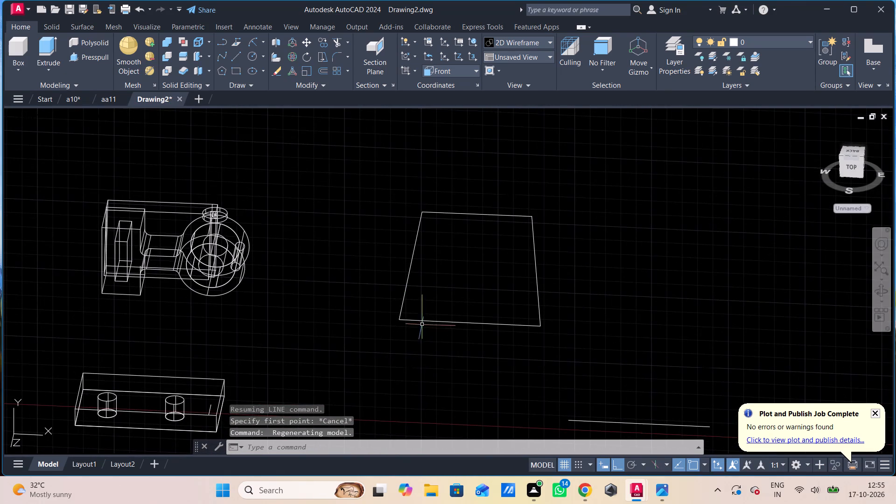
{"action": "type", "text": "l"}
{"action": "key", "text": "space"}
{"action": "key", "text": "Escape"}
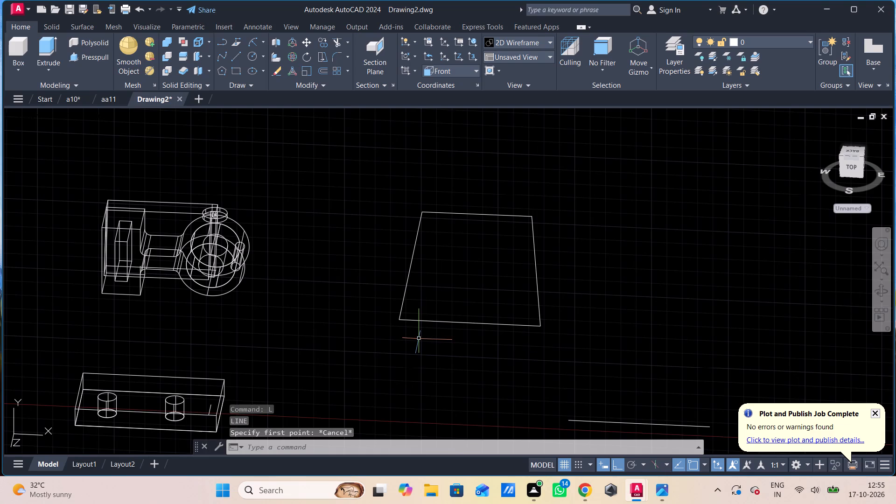
Measure the web outline's top edge with an aligned dimension, without placing it.
{"action": "type", "text": "da"}
{"action": "type", "text": "l"}
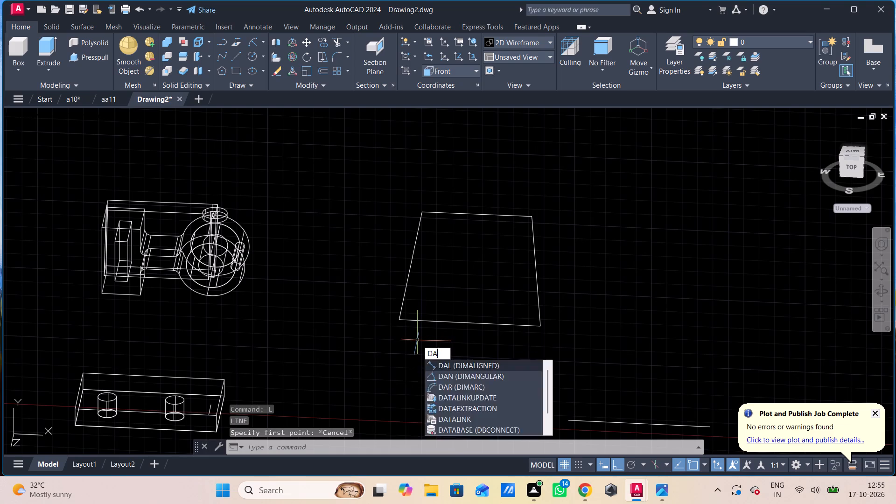
{"action": "key", "text": "space"}
{"action": "left_click", "coordinate": [422, 215]}
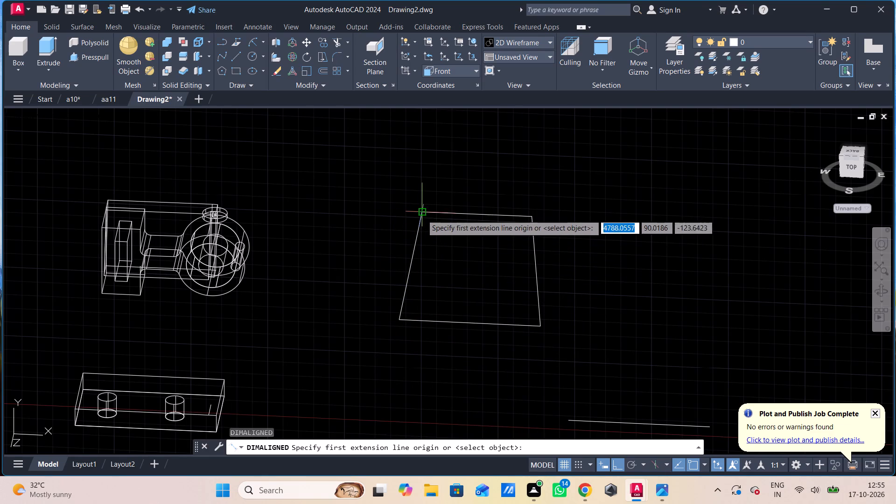
{"action": "left_click", "coordinate": [530, 218]}
{"action": "scroll", "coordinate": [520, 232], "scroll_direction": "up", "scroll_amount": 3}
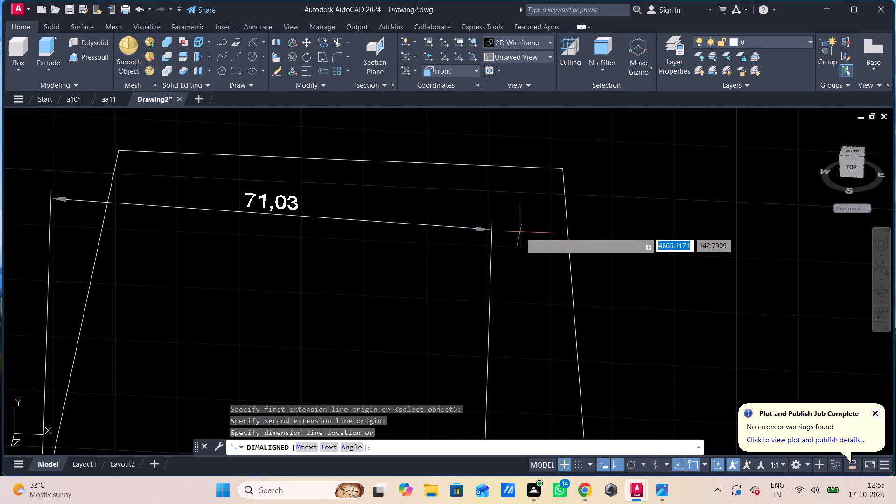
{"action": "scroll", "coordinate": [518, 235], "scroll_direction": "down", "scroll_amount": 2}
{"action": "key", "text": "Escape"}
{"action": "scroll", "coordinate": [507, 301], "scroll_direction": "down", "scroll_amount": 1}
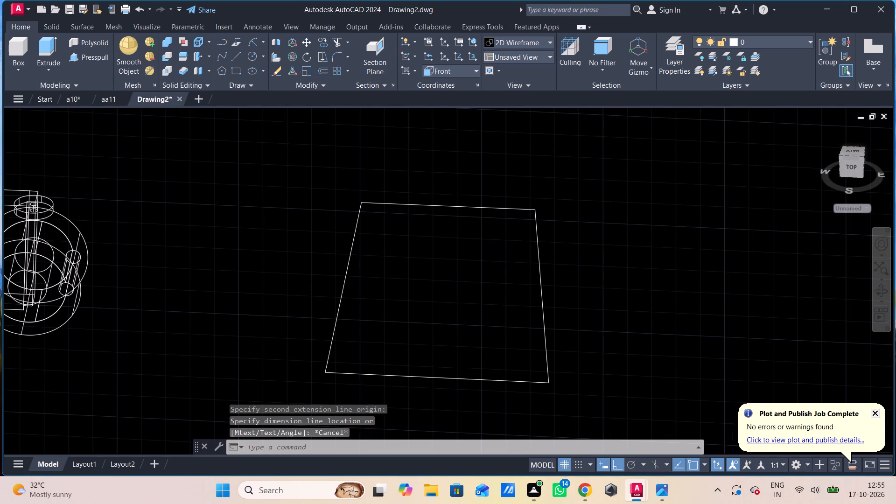
{"action": "middle_click_drag", "start_coordinate": [507, 301], "coordinate": [413, 269]}
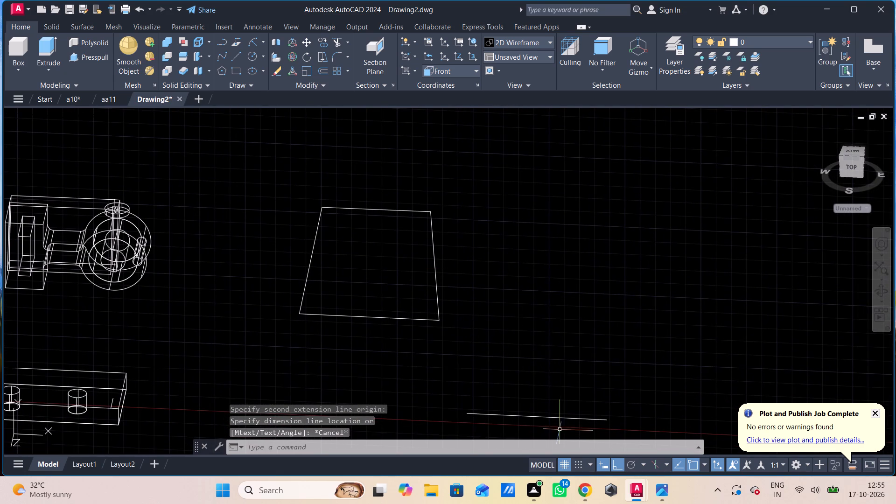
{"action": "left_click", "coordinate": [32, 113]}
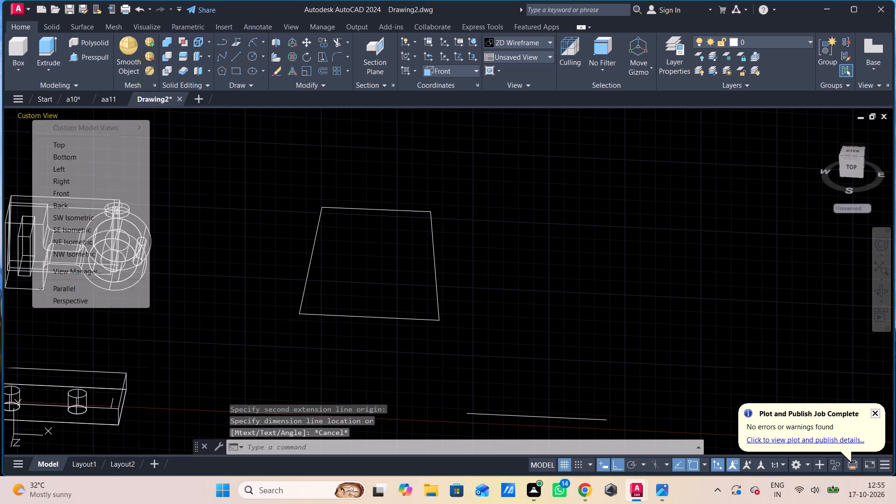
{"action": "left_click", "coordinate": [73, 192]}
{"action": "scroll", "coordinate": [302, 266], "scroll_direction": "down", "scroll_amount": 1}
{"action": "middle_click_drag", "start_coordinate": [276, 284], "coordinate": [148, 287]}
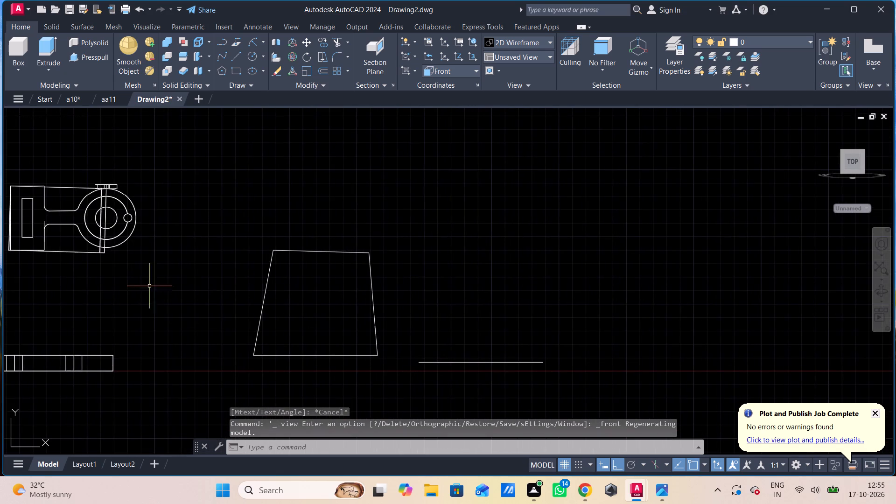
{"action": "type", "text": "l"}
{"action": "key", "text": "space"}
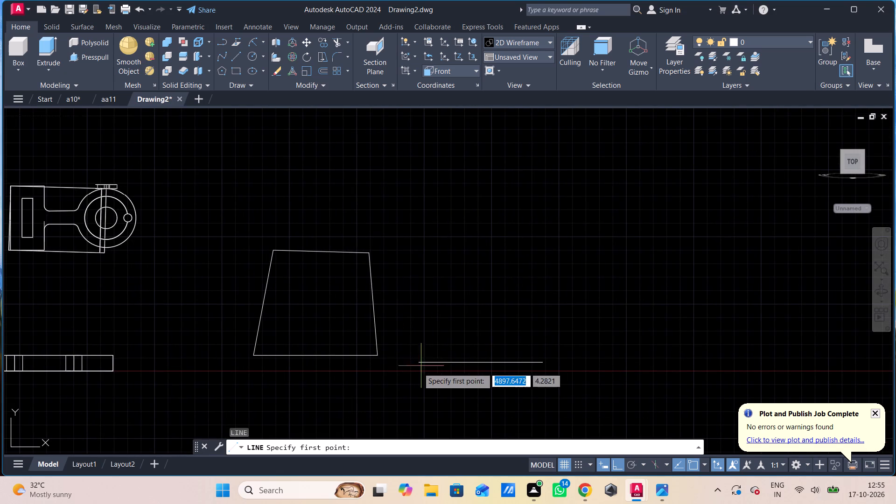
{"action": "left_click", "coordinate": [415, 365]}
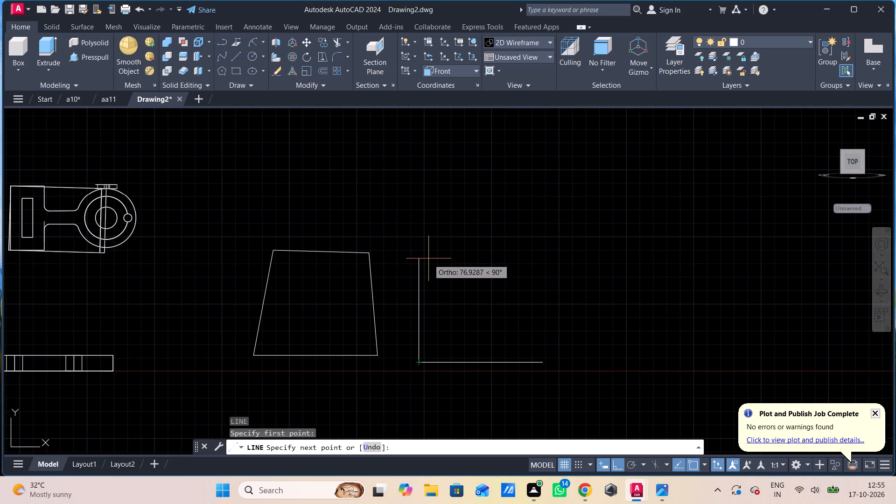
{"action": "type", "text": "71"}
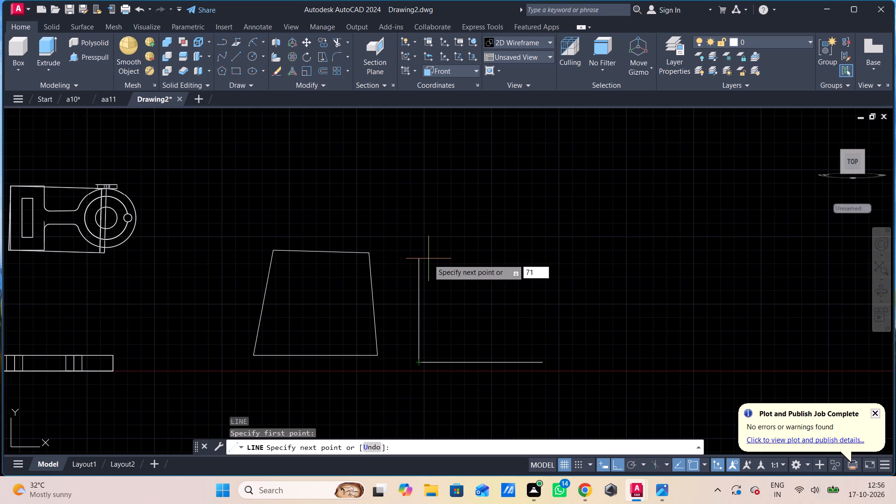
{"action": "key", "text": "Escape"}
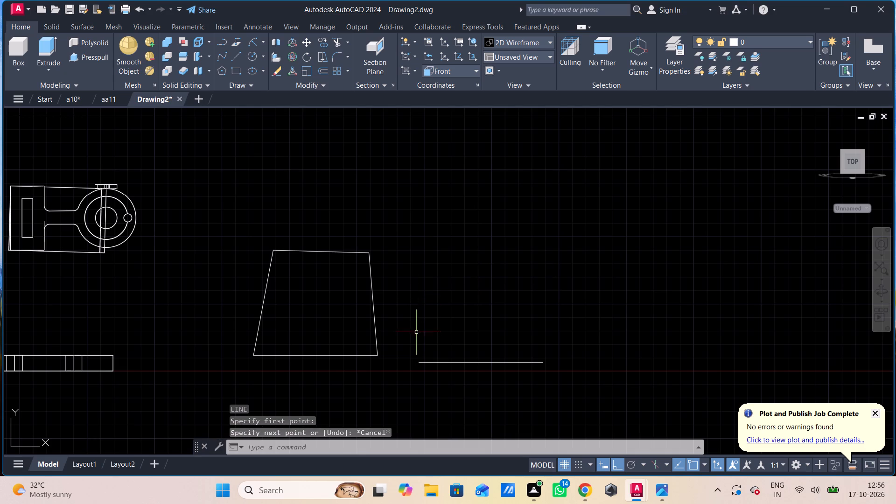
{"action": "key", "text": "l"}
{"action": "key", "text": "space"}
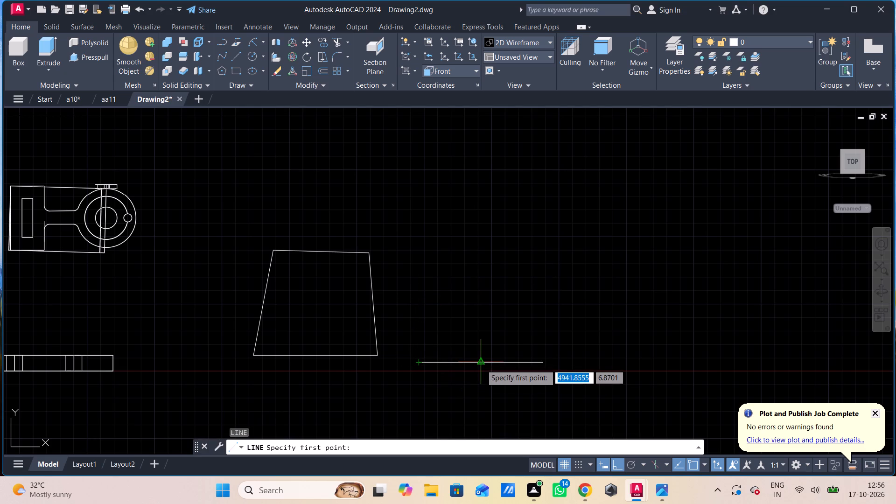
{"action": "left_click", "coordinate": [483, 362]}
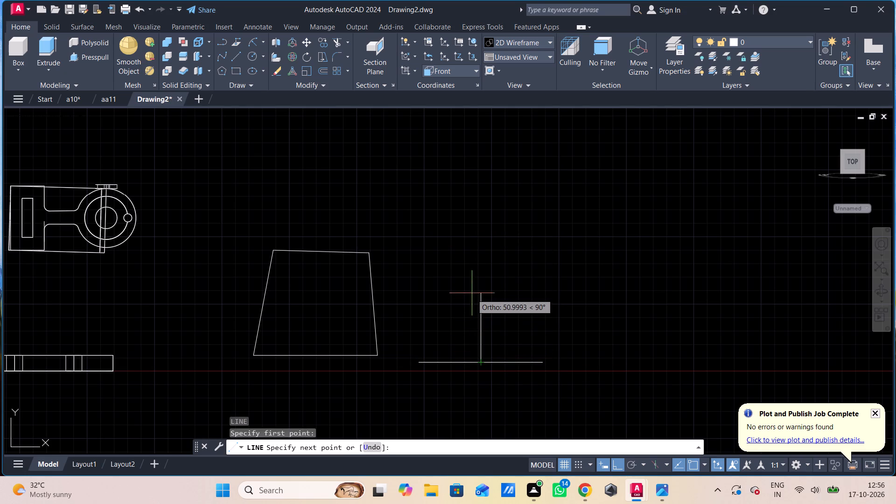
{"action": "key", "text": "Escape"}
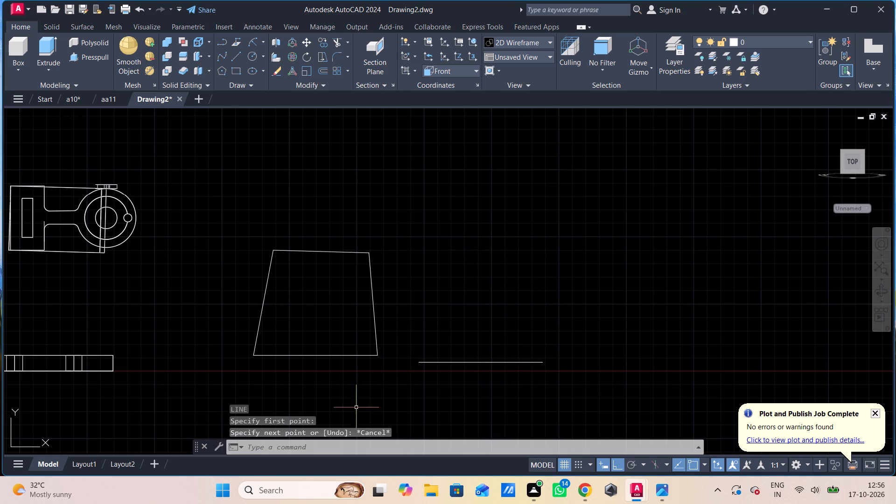
Measure the old web outline's height from its bottom edge's midpoint with an aligned dimension, without placing it.
{"action": "type", "text": "da"}
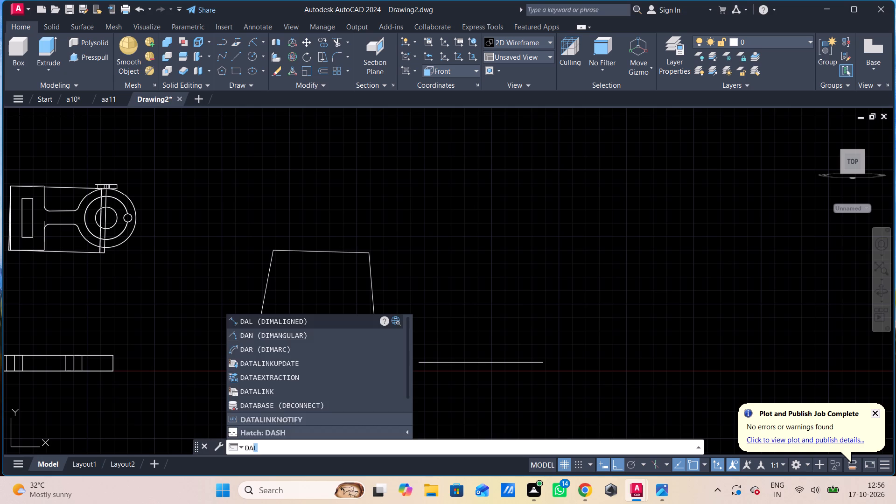
{"action": "key", "text": "l"}
{"action": "key", "text": "space"}
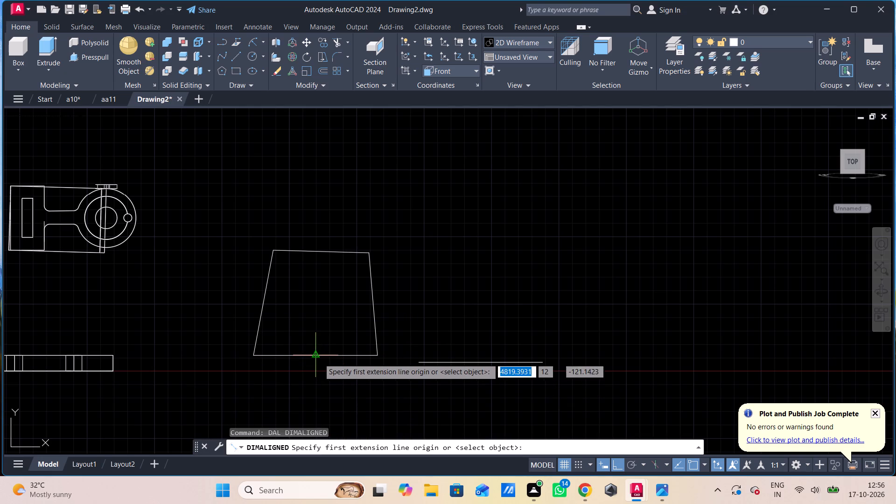
{"action": "left_click", "coordinate": [319, 358]}
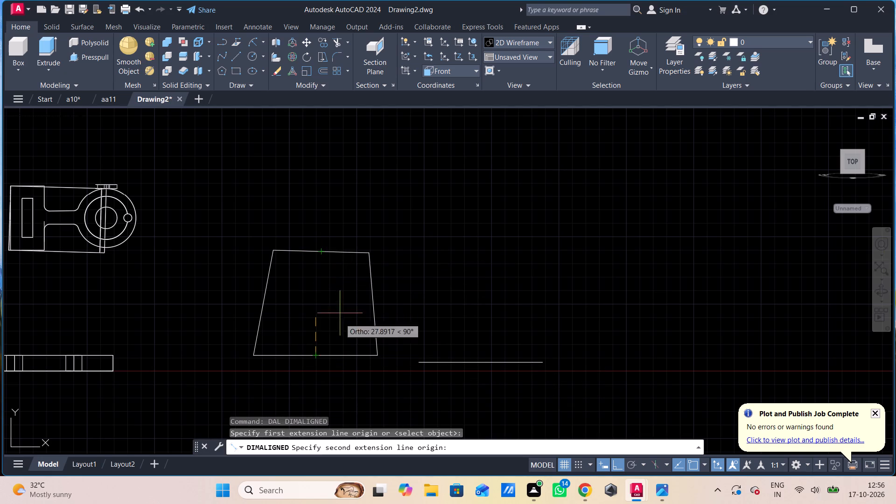
{"action": "key", "text": "Escape"}
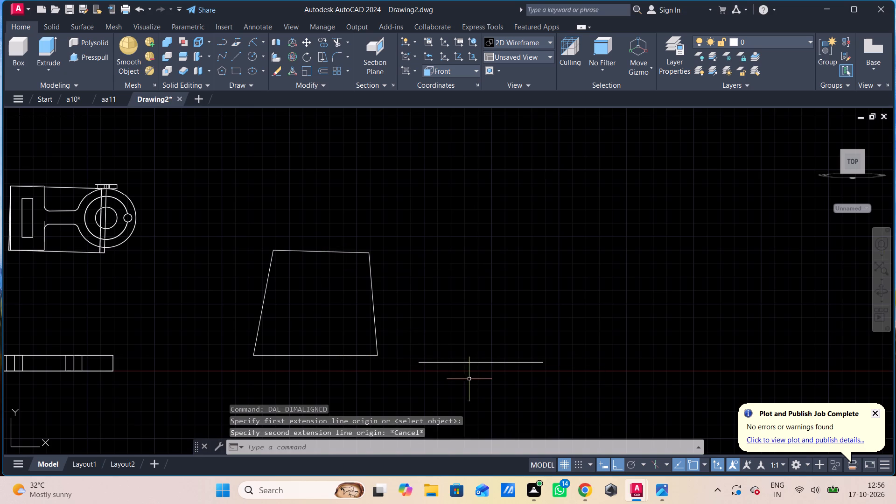
Draw a vertical line 77 long upward from the midpoint of the separate 92 baseline.
{"action": "key", "text": "l"}
{"action": "key", "text": "space"}
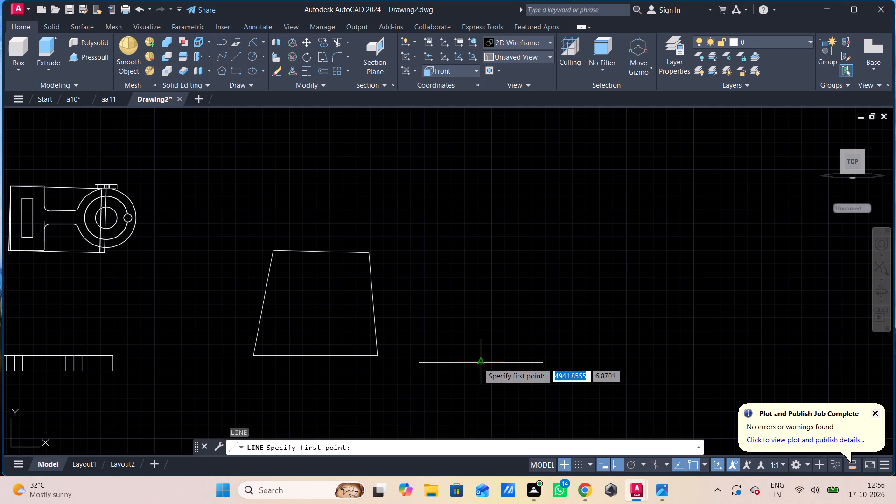
{"action": "left_click", "coordinate": [478, 363]}
{"action": "type", "text": "77"}
{"action": "key", "text": "Return"}
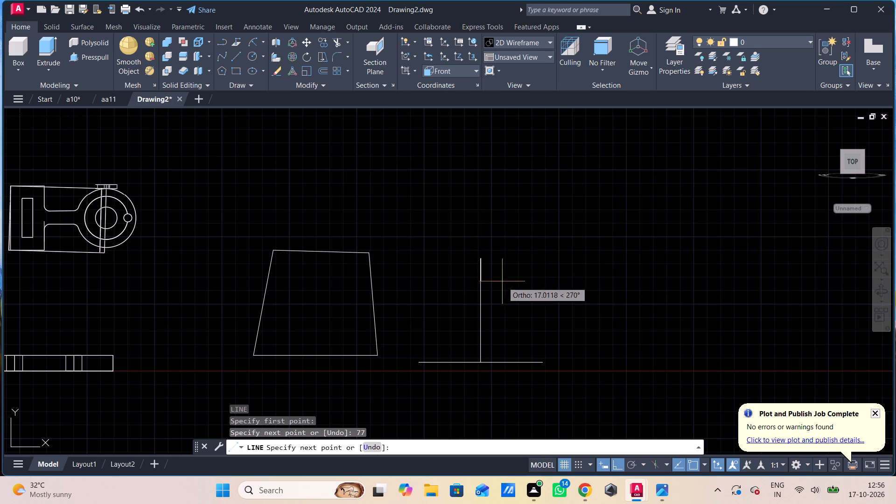
{"action": "key", "text": "Escape"}
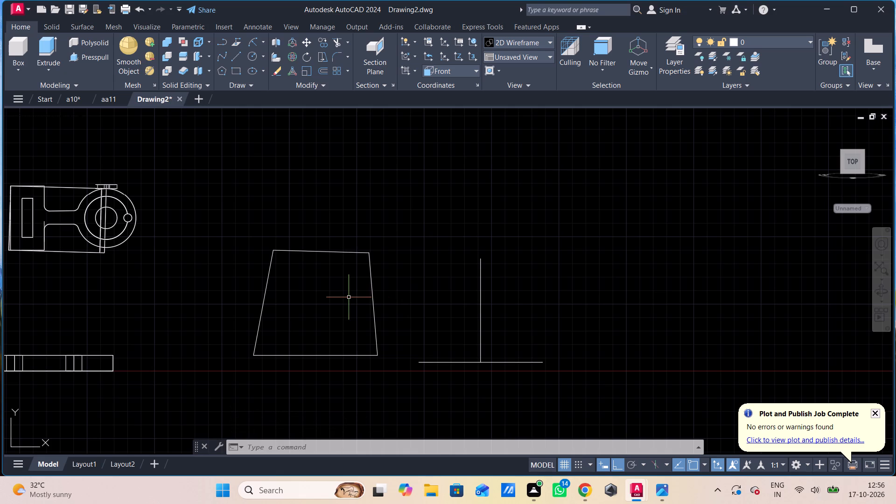
Measure the old web outline's top edge again with an aligned dimension, without placing it.
{"action": "type", "text": "dal"}
{"action": "key", "text": "space"}
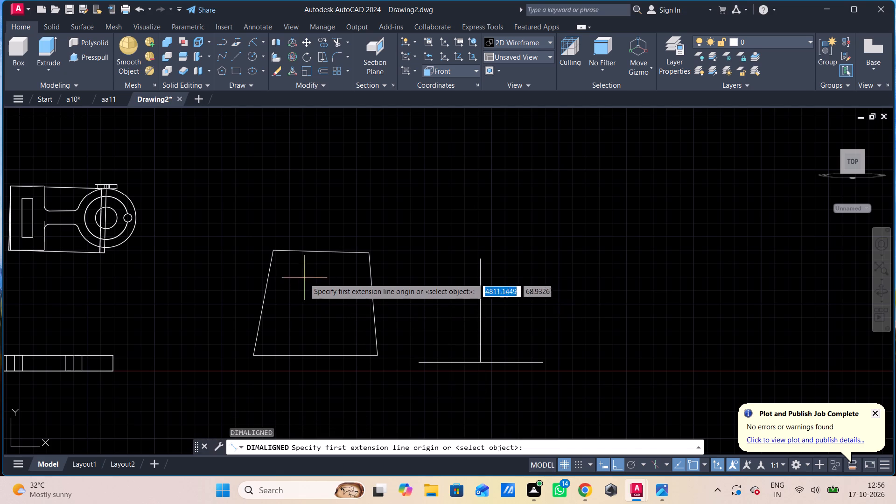
{"action": "left_click", "coordinate": [274, 255]}
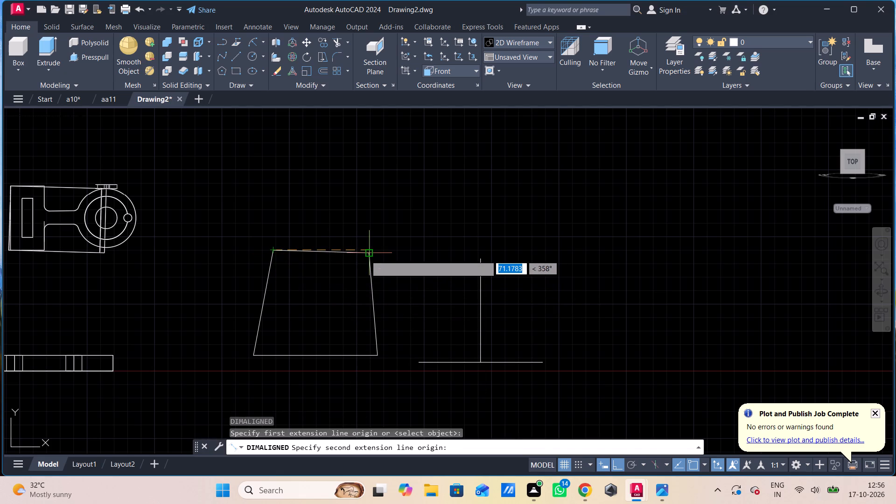
{"action": "key", "text": "Escape"}
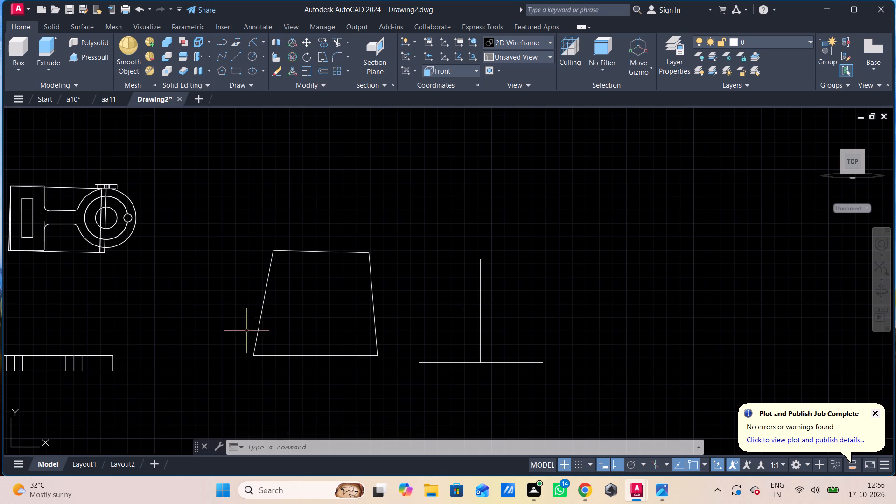
From the vertical line's top end, draw a 35.5 line in positive X, continuing down to the baseline's nearer end.
{"action": "type", "text": "l"}
{"action": "key", "text": "space"}
{"action": "left_click", "coordinate": [483, 261]}
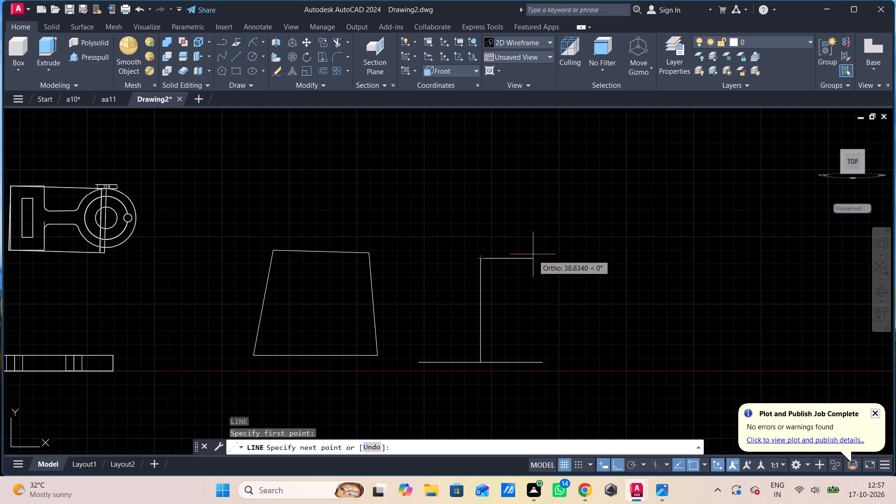
{"action": "key", "text": "3"}
{"action": "type", "text": "5."}
{"action": "key", "text": "5"}
{"action": "key", "text": "Return"}
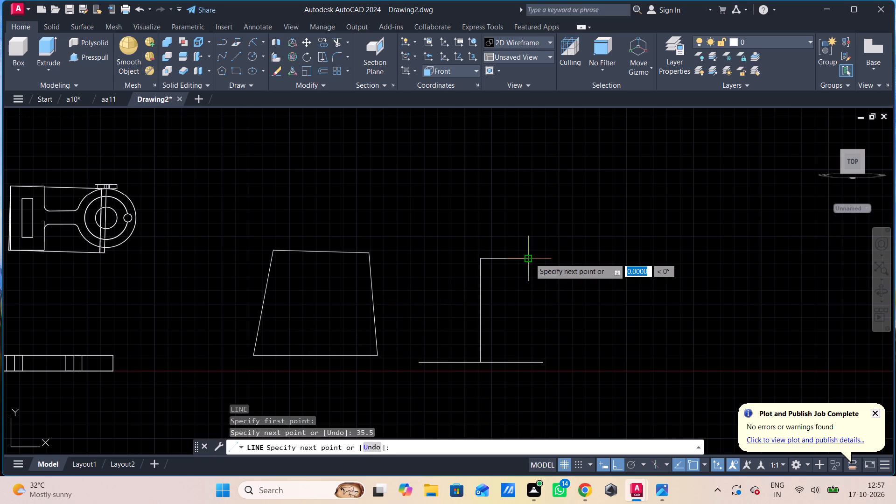
{"action": "left_click", "coordinate": [546, 363]}
{"action": "key", "text": "Escape"}
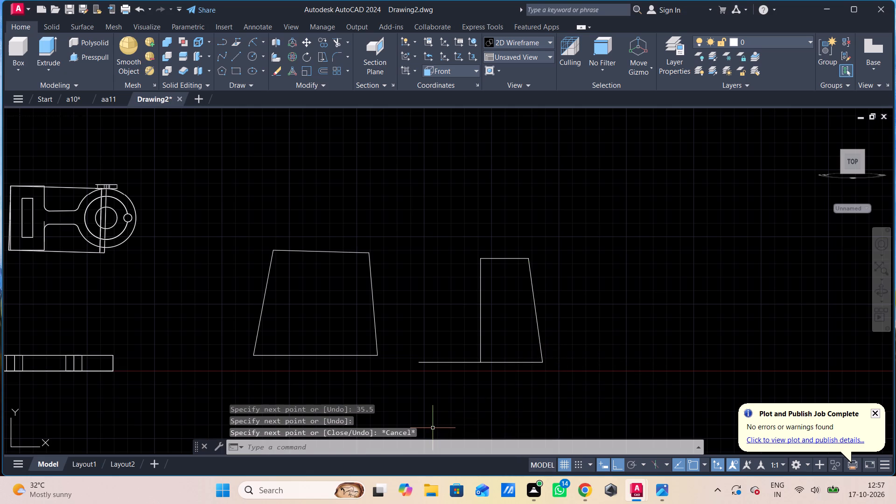
From the vertical line's top end, draw a 35.5 line in negative X, continuing down to the baseline's other end.
{"action": "key", "text": "l"}
{"action": "key", "text": "space"}
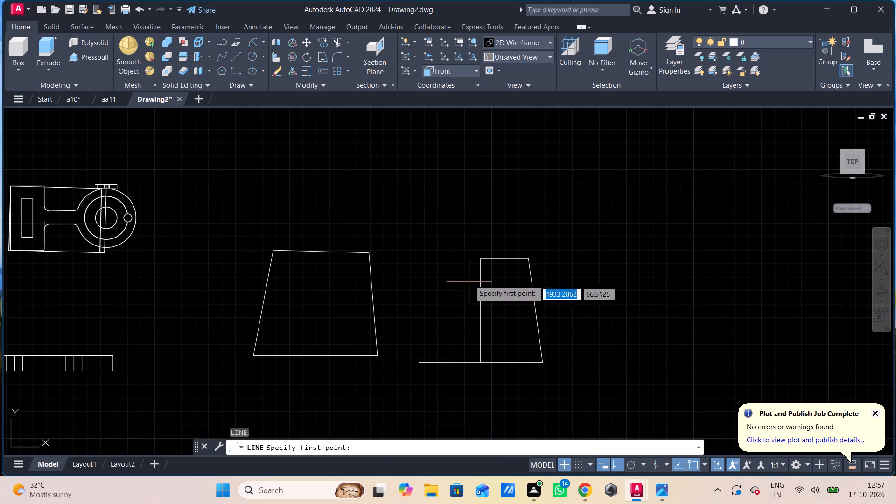
{"action": "left_click", "coordinate": [476, 263]}
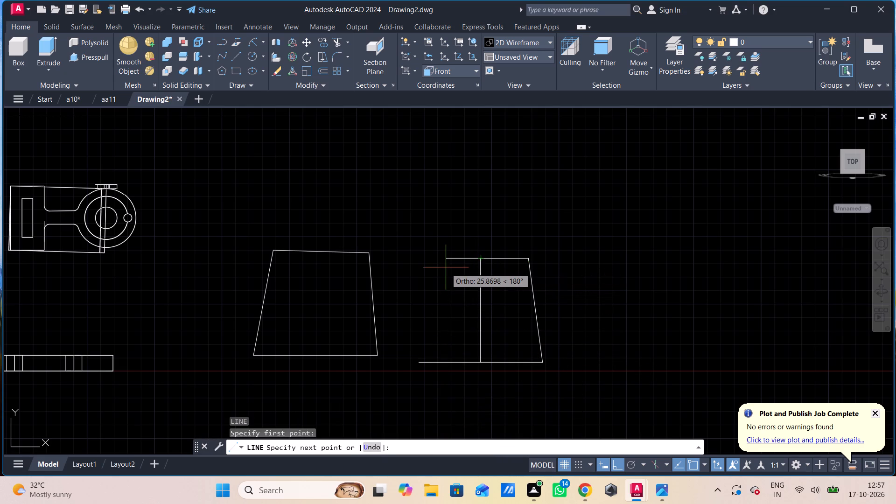
{"action": "type", "text": "35.5"}
{"action": "key", "text": "Return"}
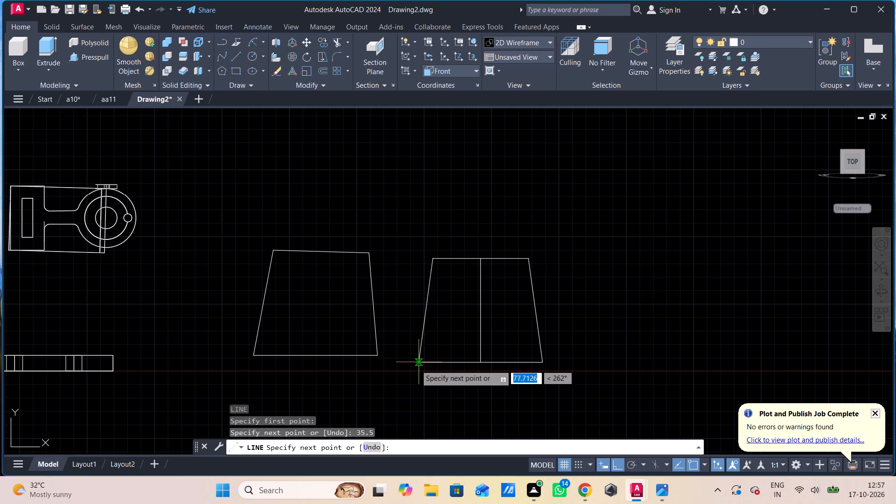
{"action": "scroll", "coordinate": [416, 353], "scroll_direction": "up", "scroll_amount": 1}
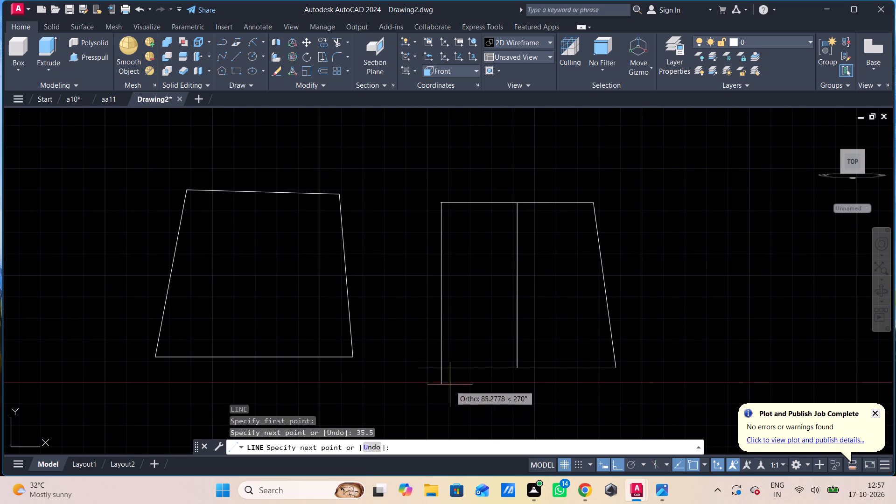
{"action": "left_click", "coordinate": [424, 371]}
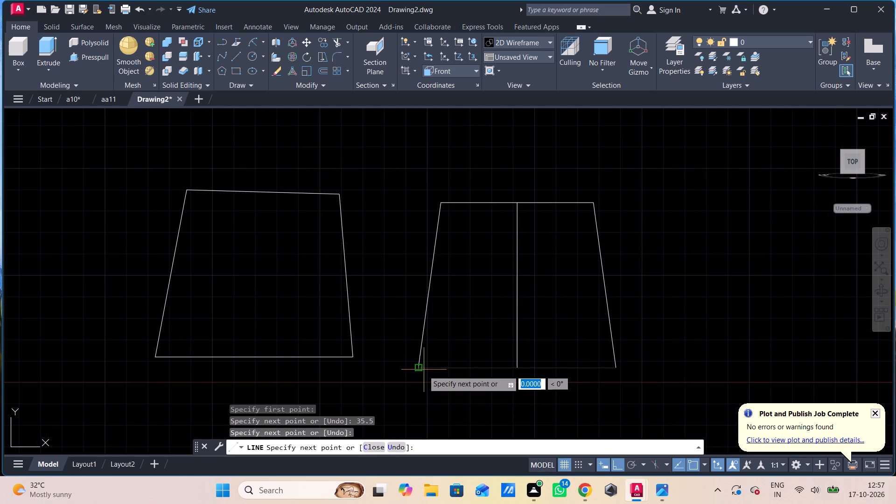
{"action": "scroll", "coordinate": [428, 356], "scroll_direction": "down", "scroll_amount": 1}
{"action": "key", "text": "Escape"}
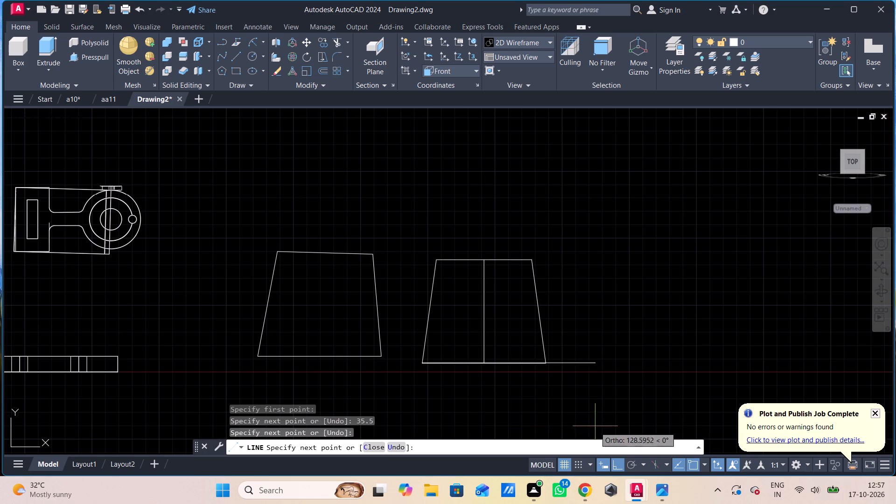
Erase the old web outline and the vertical centre line inside the new trapezoid.
{"action": "left_click_drag", "start_coordinate": [399, 259], "coordinate": [399, 269]}
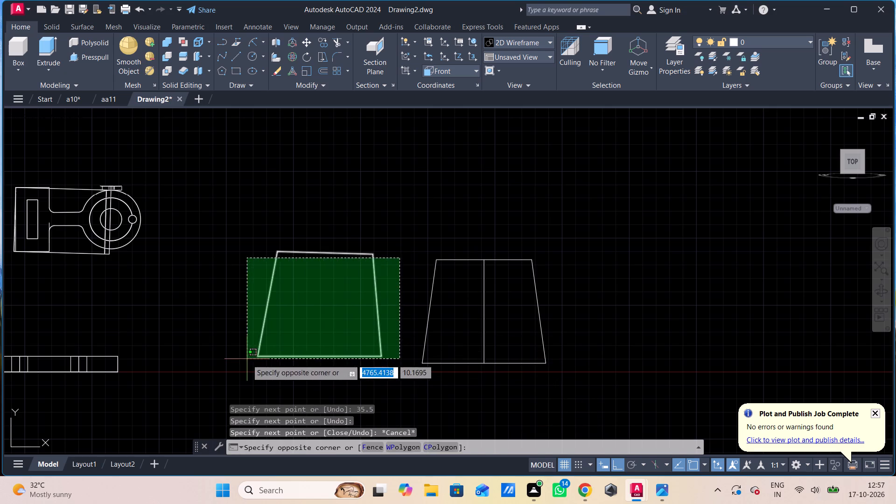
{"action": "left_click", "coordinate": [247, 359]}
{"action": "key", "text": "Delete"}
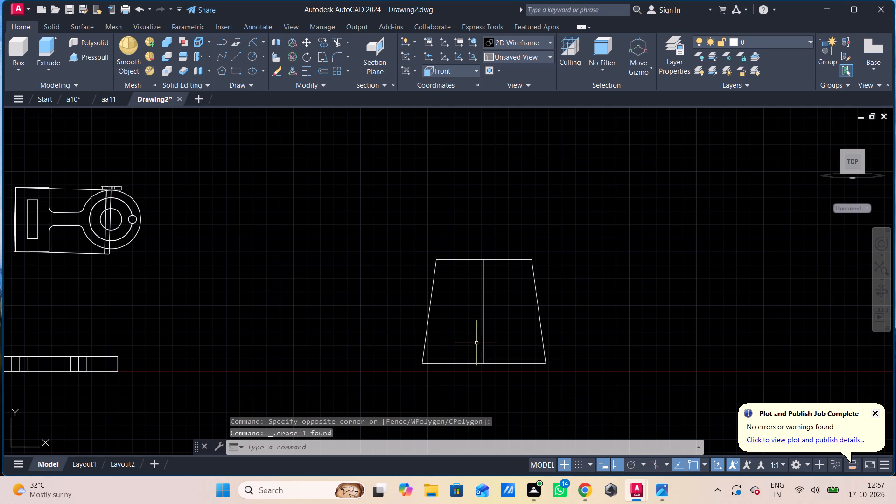
{"action": "left_click", "coordinate": [484, 332]}
{"action": "key", "text": "Delete"}
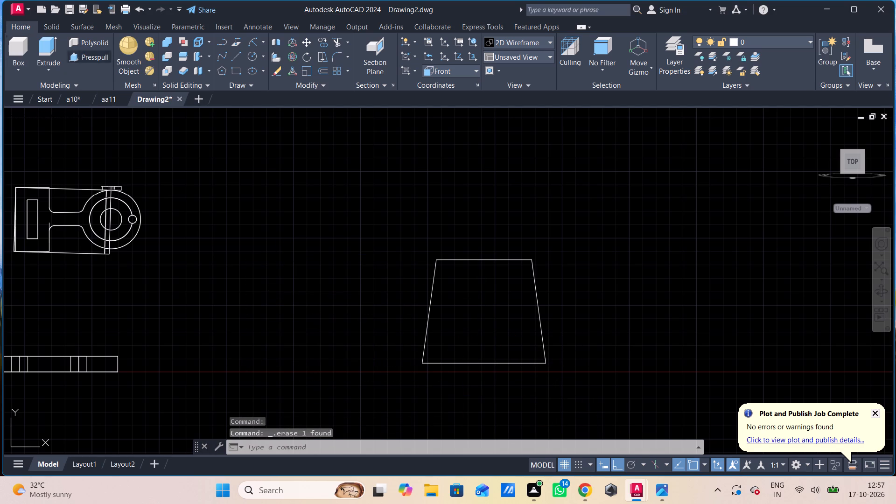
Join the lines of the new trapezoid into a single polyline.
{"action": "left_click_drag", "start_coordinate": [590, 223], "coordinate": [581, 262]}
{"action": "left_click", "coordinate": [392, 370]}
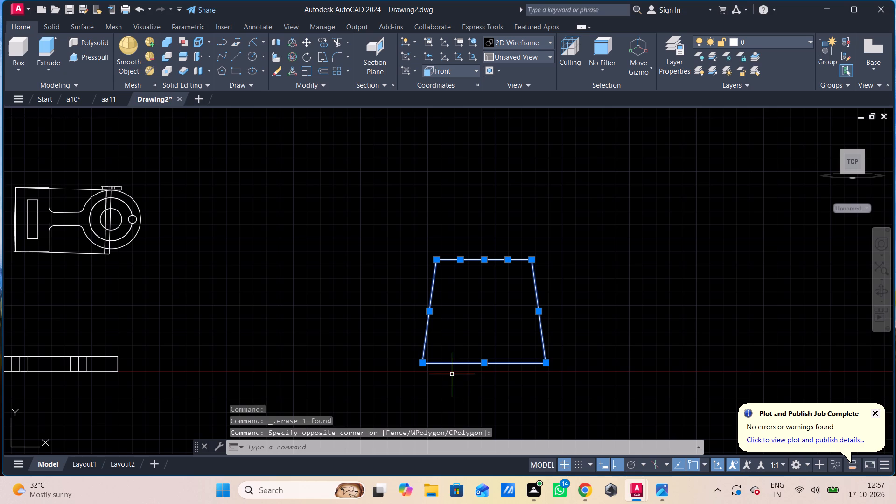
{"action": "key", "text": "j"}
{"action": "key", "text": "Return"}
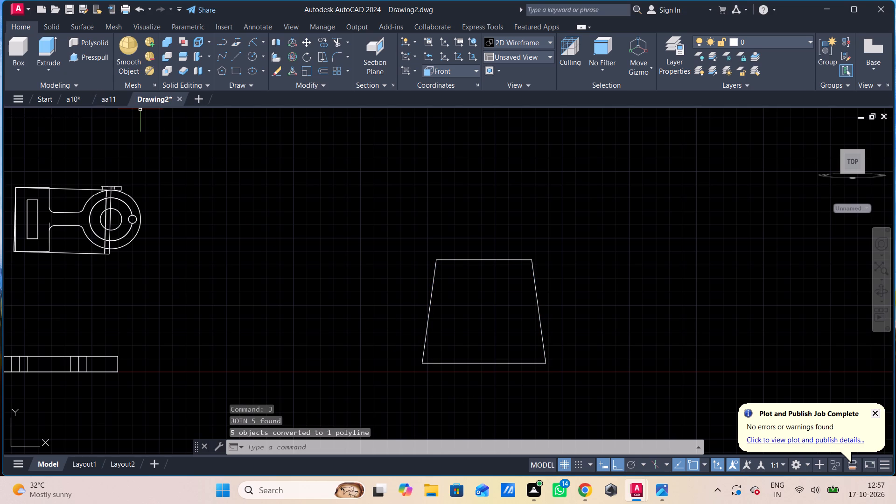
Presspull the joined trapezoid outline to a thickness of 10.
{"action": "left_click", "coordinate": [90, 57]}
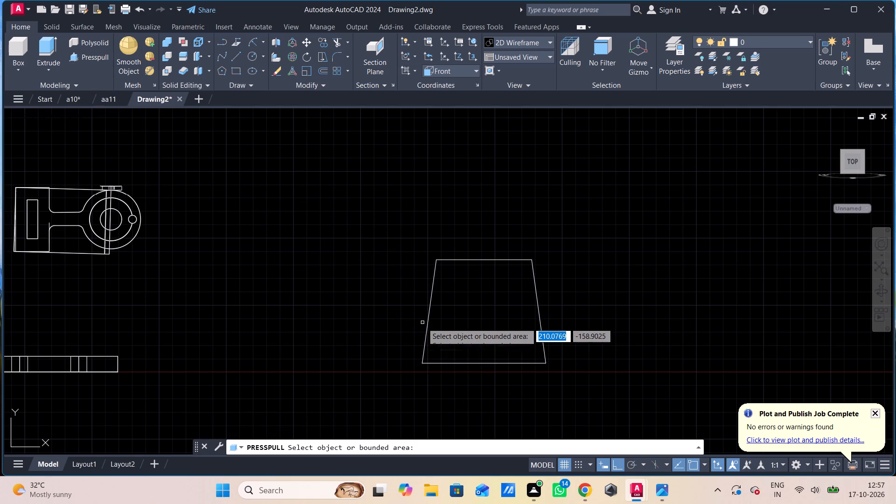
{"action": "left_click", "coordinate": [427, 330]}
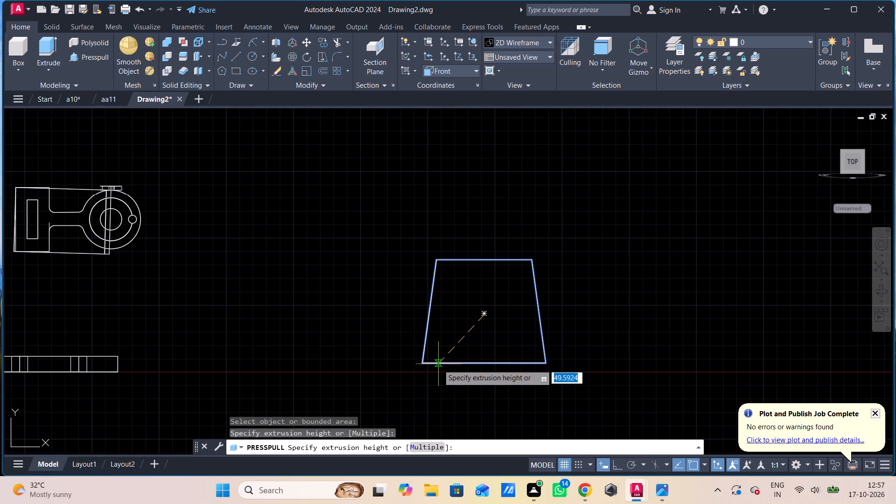
{"action": "middle_click_drag", "start_coordinate": [442, 348], "coordinate": [482, 369], "text": "shift"}
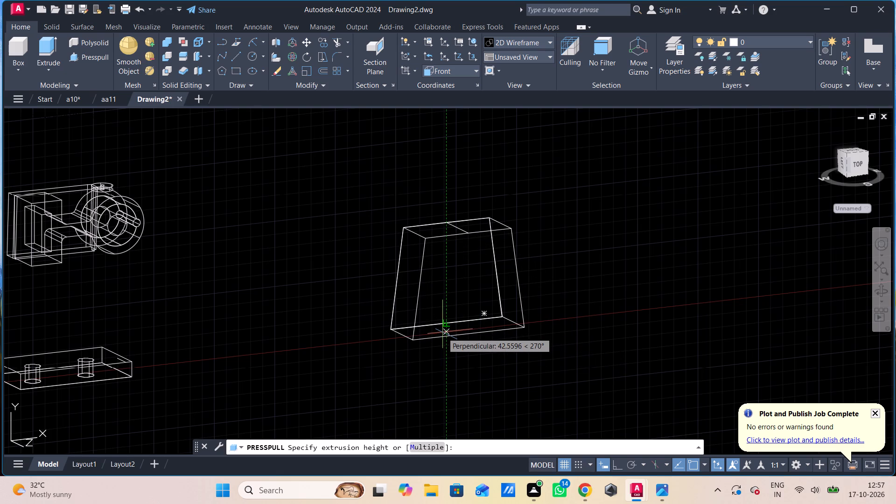
{"action": "type", "text": "10"}
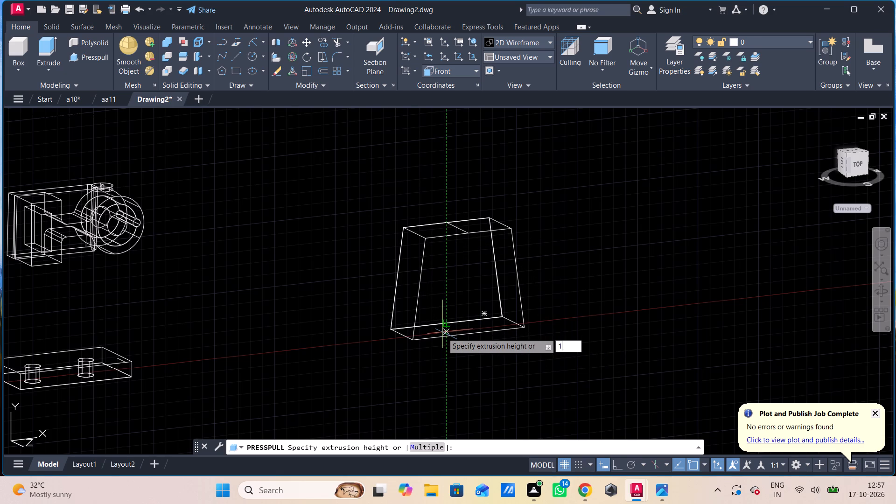
{"action": "key", "text": "Return"}
{"action": "key", "text": "Escape"}
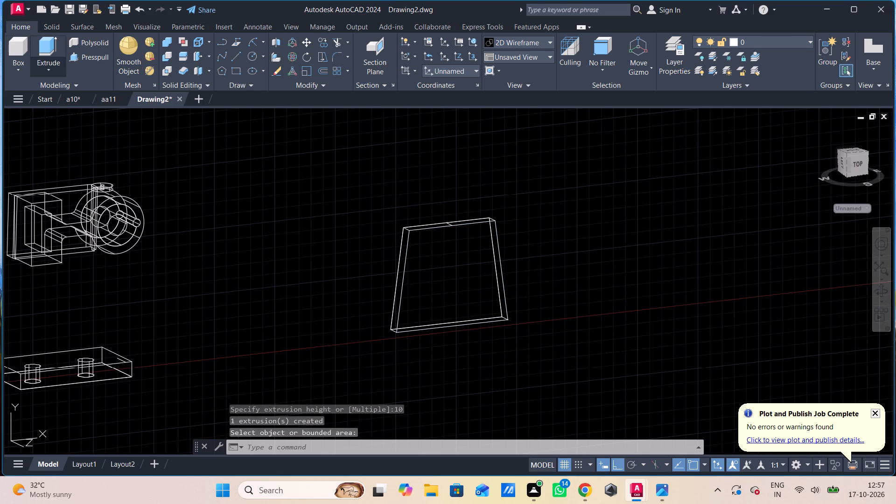
Set the visual style to Shades of Gray.
{"action": "left_click", "coordinate": [84, 118]}
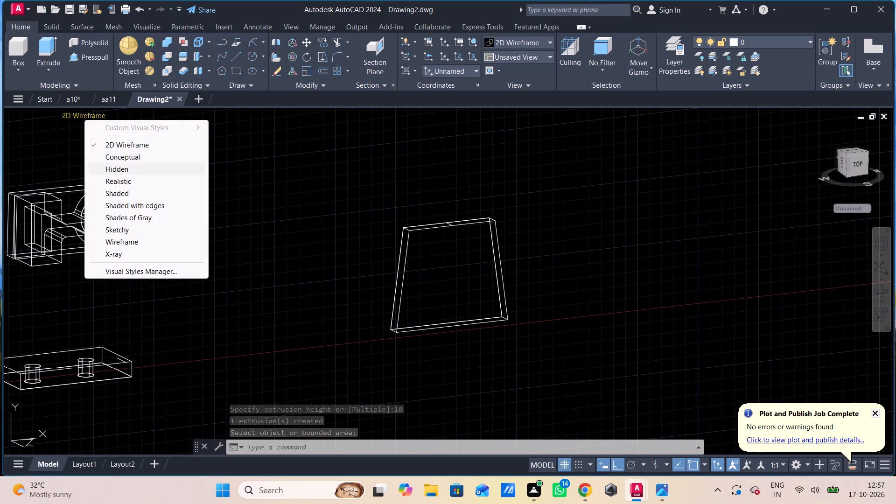
{"action": "left_click", "coordinate": [114, 217]}
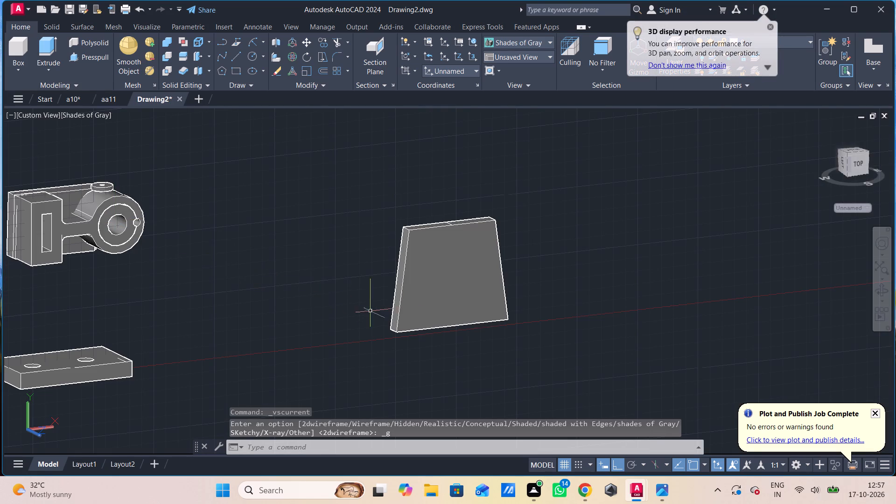
Move the trapezoidal web solid by its lower rear corner onto the matching top rear corner of the two-hole base plate.
{"action": "left_click", "coordinate": [410, 312]}
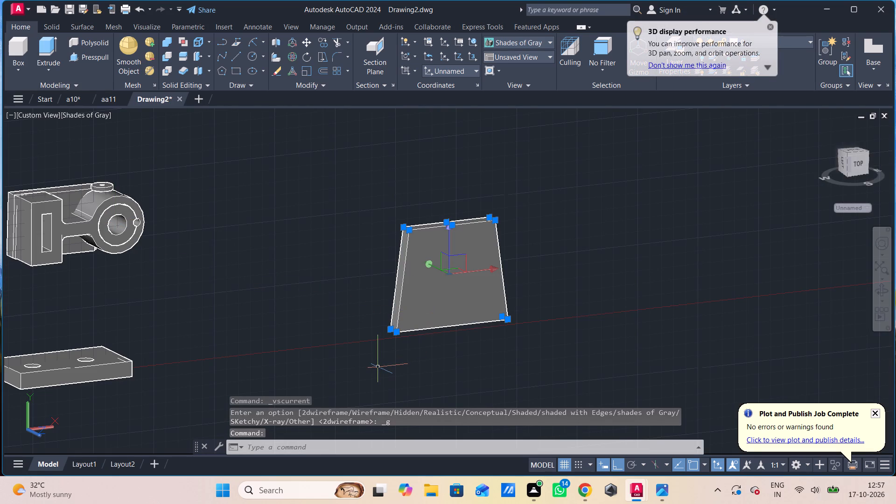
{"action": "type", "text": "m"}
{"action": "key", "text": "space"}
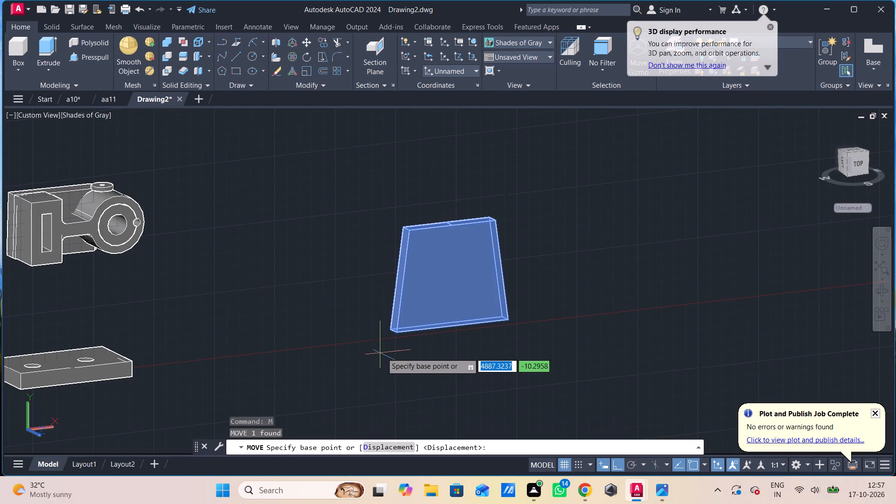
{"action": "left_click", "coordinate": [390, 332]}
{"action": "middle_click_drag", "start_coordinate": [316, 340], "coordinate": [320, 340]}
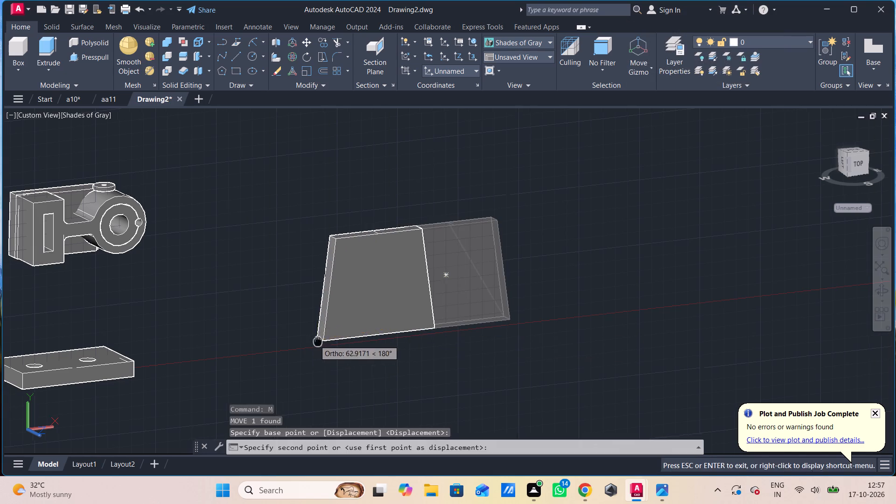
{"action": "middle_click_drag", "start_coordinate": [320, 340], "coordinate": [419, 310]}
{"action": "scroll", "coordinate": [111, 335], "scroll_direction": "up", "scroll_amount": 3}
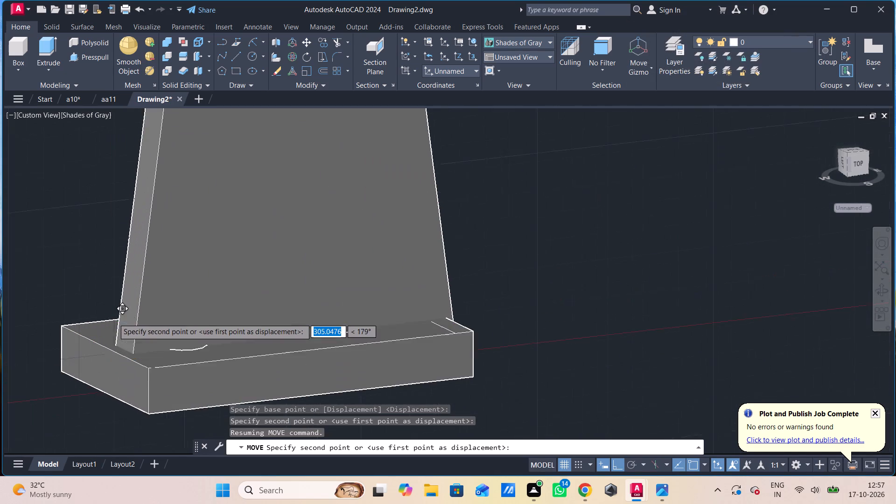
{"action": "scroll", "coordinate": [113, 318], "scroll_direction": "up", "scroll_amount": 1}
{"action": "left_click", "coordinate": [38, 331]}
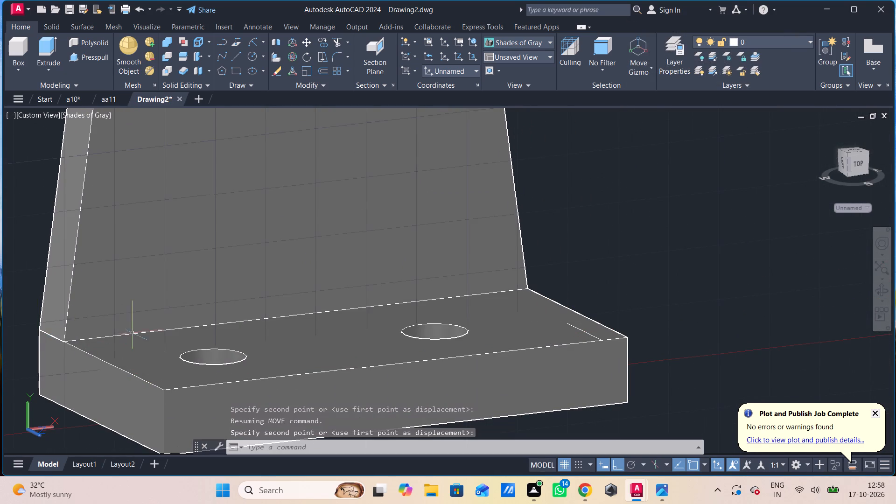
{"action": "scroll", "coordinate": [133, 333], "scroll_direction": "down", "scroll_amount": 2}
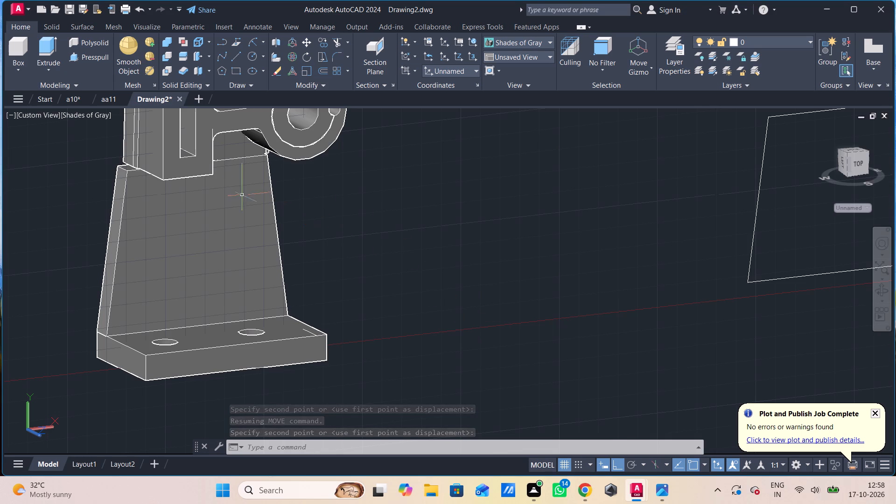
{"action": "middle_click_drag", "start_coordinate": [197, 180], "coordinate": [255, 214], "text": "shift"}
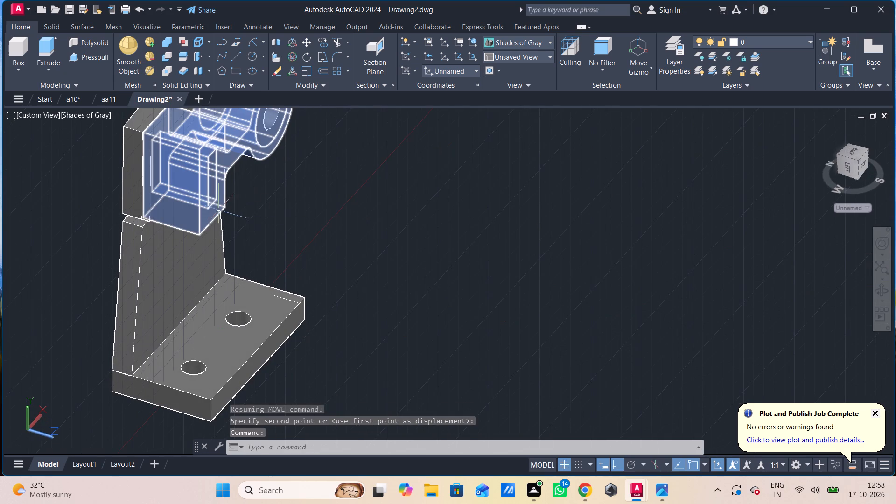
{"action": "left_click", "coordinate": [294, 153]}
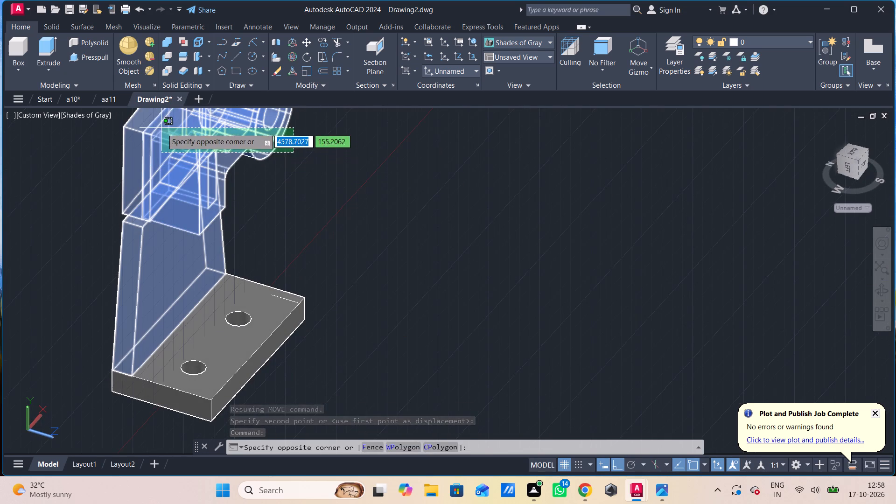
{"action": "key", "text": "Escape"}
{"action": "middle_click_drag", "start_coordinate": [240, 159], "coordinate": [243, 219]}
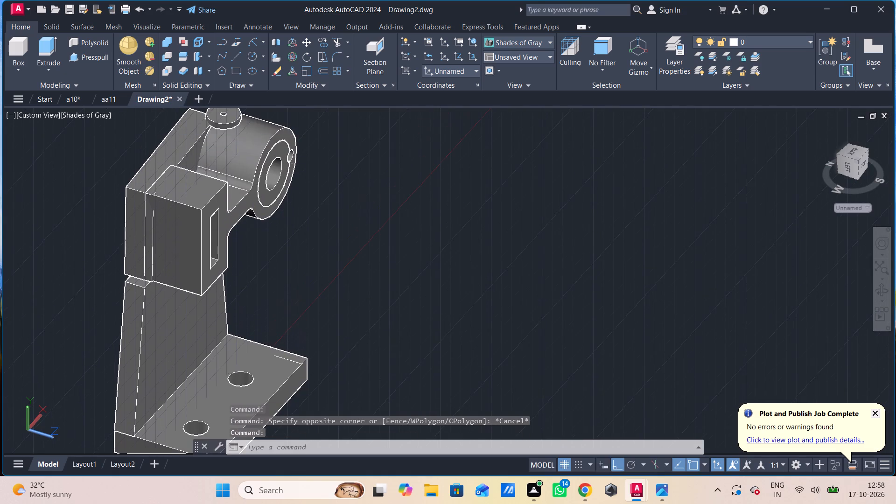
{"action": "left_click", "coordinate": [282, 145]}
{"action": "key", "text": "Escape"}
Move the bracket, ring and top boss together so the back plate's lower rear corner meets the web's top rear corner.
{"action": "left_click", "coordinate": [345, 134]}
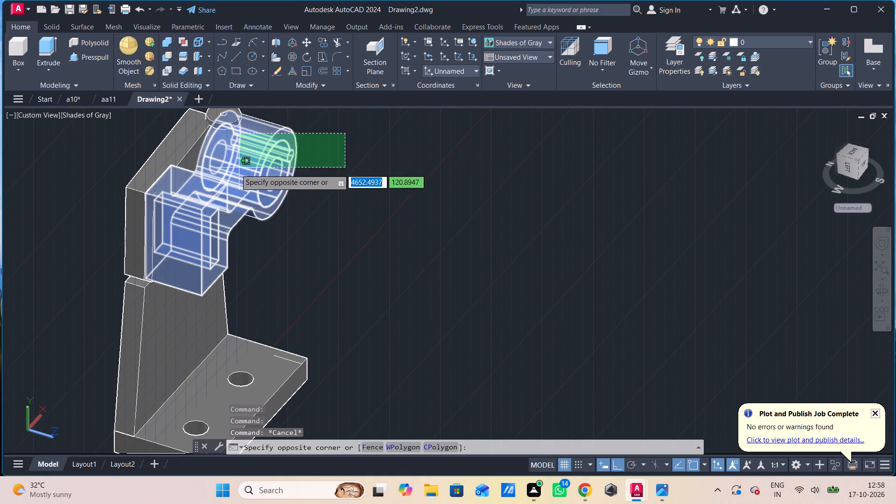
{"action": "left_click", "coordinate": [122, 188]}
{"action": "middle_click_drag", "start_coordinate": [244, 156], "coordinate": [246, 183]}
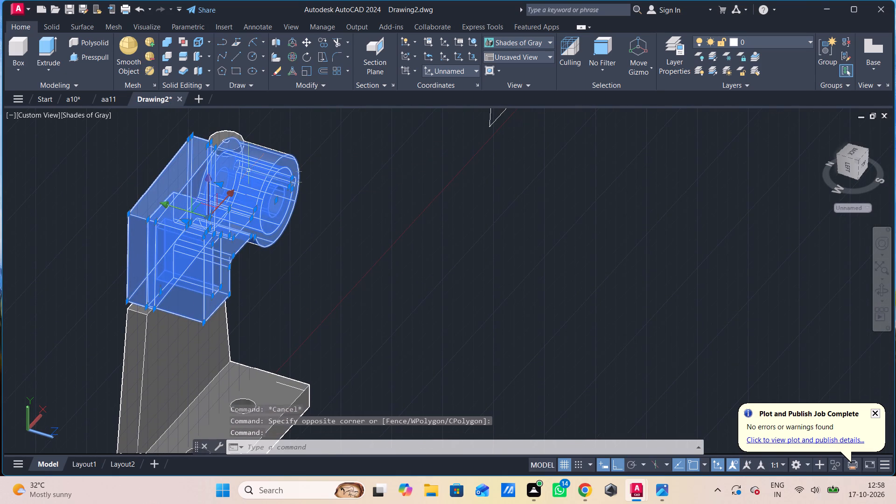
{"action": "left_click", "coordinate": [259, 142]}
{"action": "left_click", "coordinate": [210, 143]}
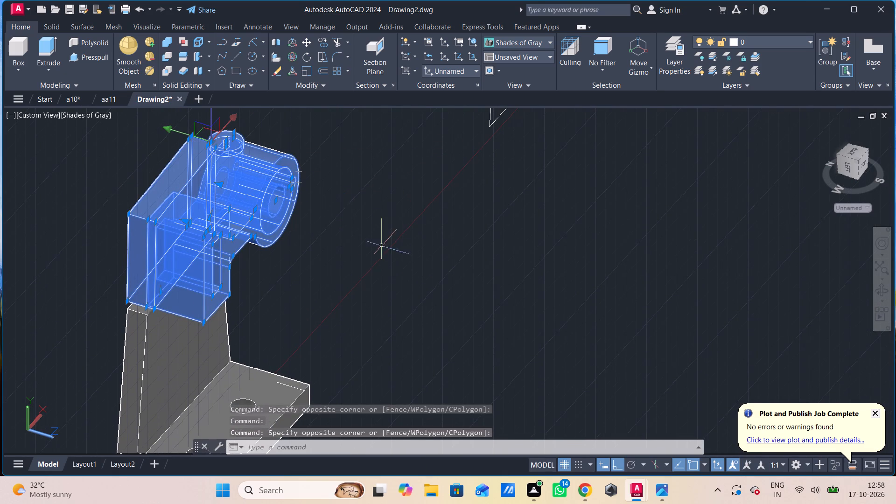
{"action": "type", "text": "m"}
{"action": "key", "text": "space"}
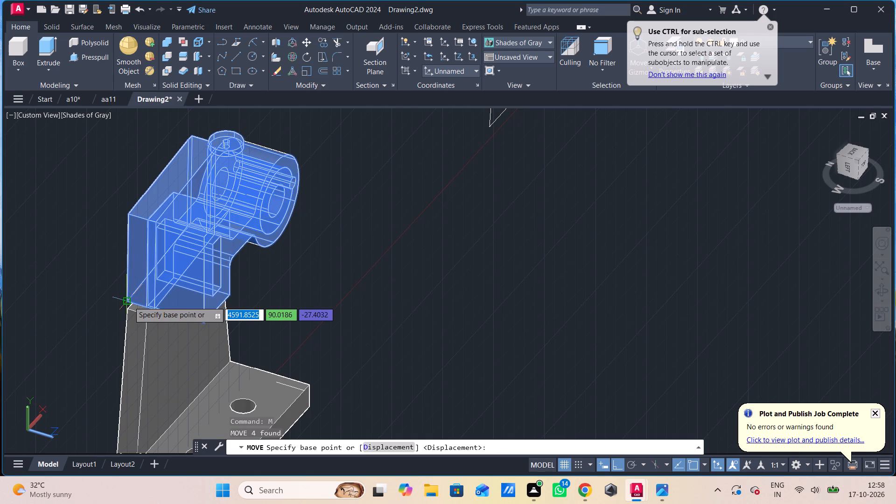
{"action": "left_click", "coordinate": [129, 301]}
{"action": "left_click", "coordinate": [131, 310]}
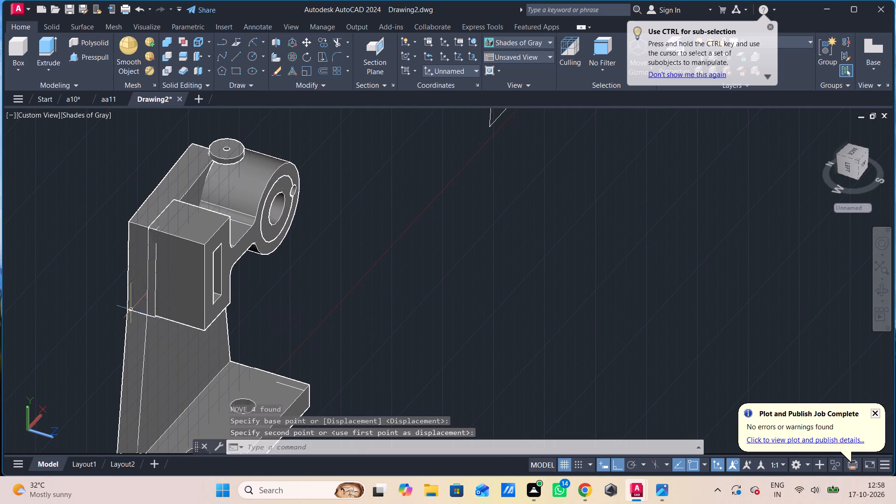
{"action": "key", "text": "Escape"}
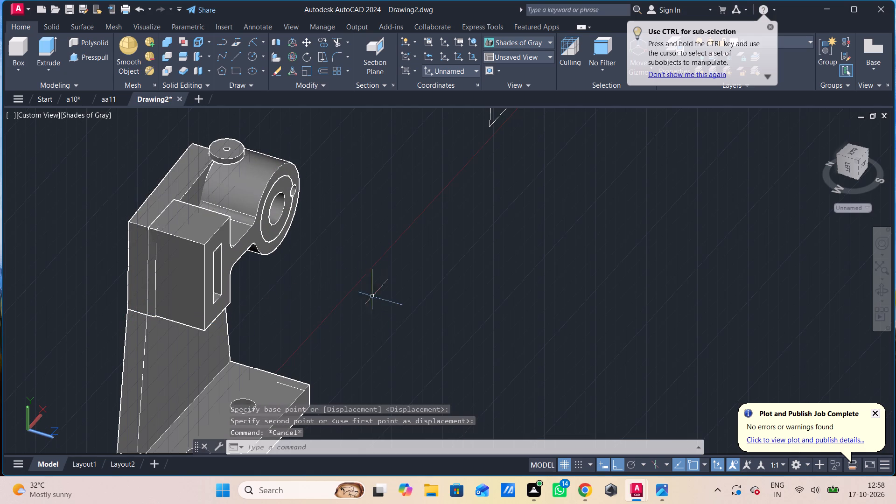
Erase the stray vertical line beneath the arm between the slotted block and the ring.
{"action": "middle_click_drag", "start_coordinate": [386, 302], "coordinate": [301, 250], "text": "shift"}
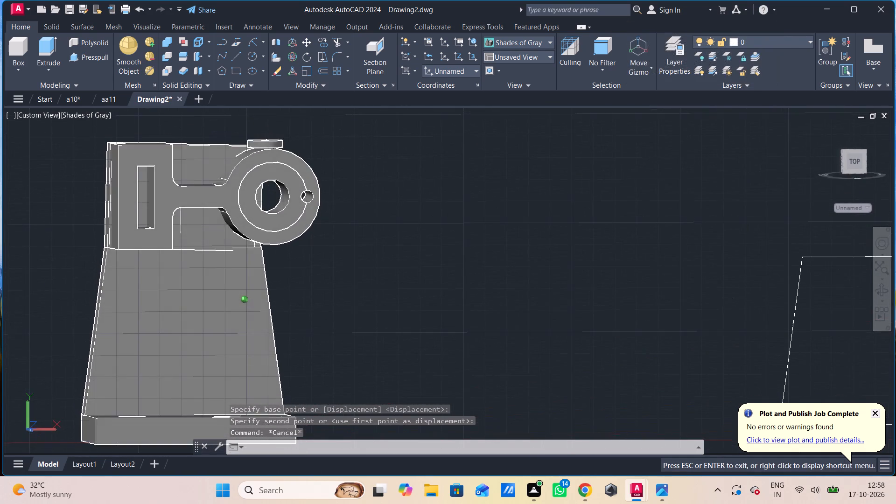
{"action": "middle_click_drag", "start_coordinate": [301, 250], "coordinate": [304, 238], "text": "shift"}
{"action": "middle_click_drag", "start_coordinate": [304, 238], "coordinate": [303, 263], "text": "shift"}
{"action": "middle_click", "coordinate": [303, 264], "text": "shift"}
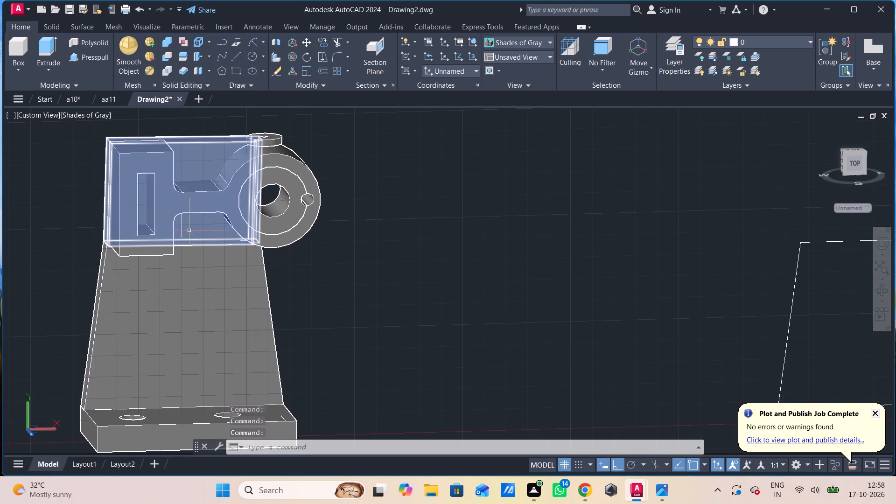
{"action": "scroll", "coordinate": [185, 228], "scroll_direction": "up", "scroll_amount": 2}
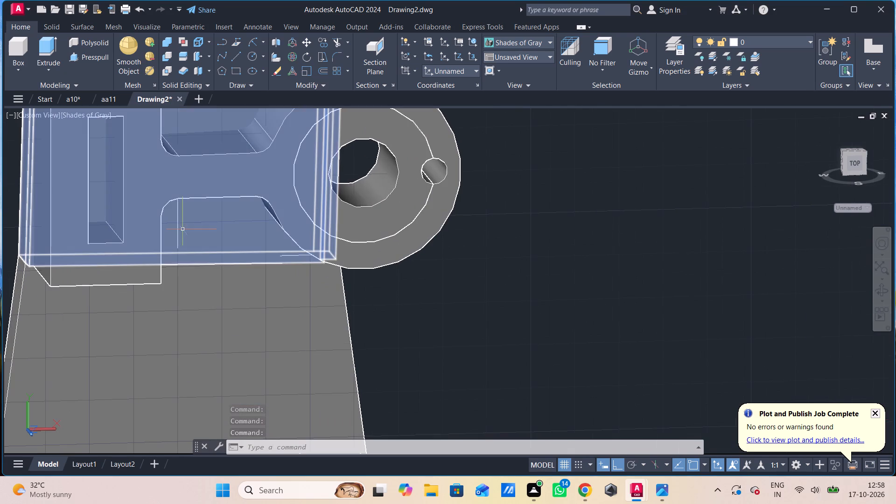
{"action": "left_click", "coordinate": [178, 226]}
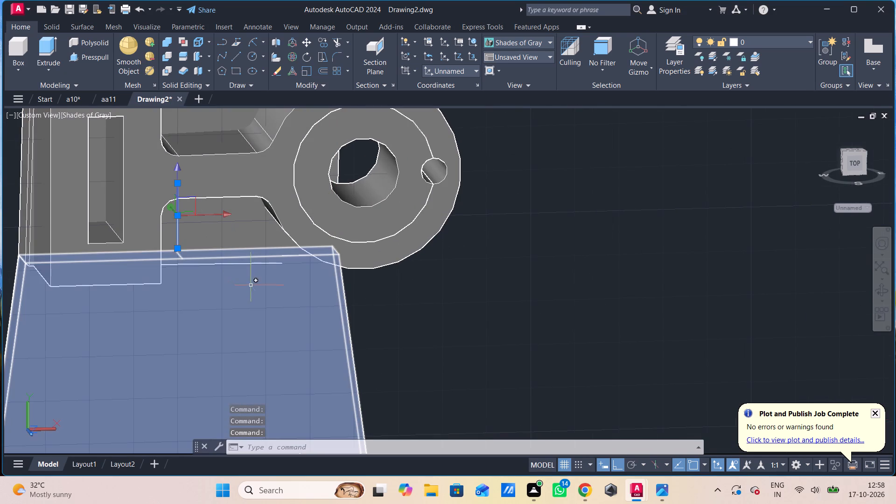
{"action": "key", "text": "Delete"}
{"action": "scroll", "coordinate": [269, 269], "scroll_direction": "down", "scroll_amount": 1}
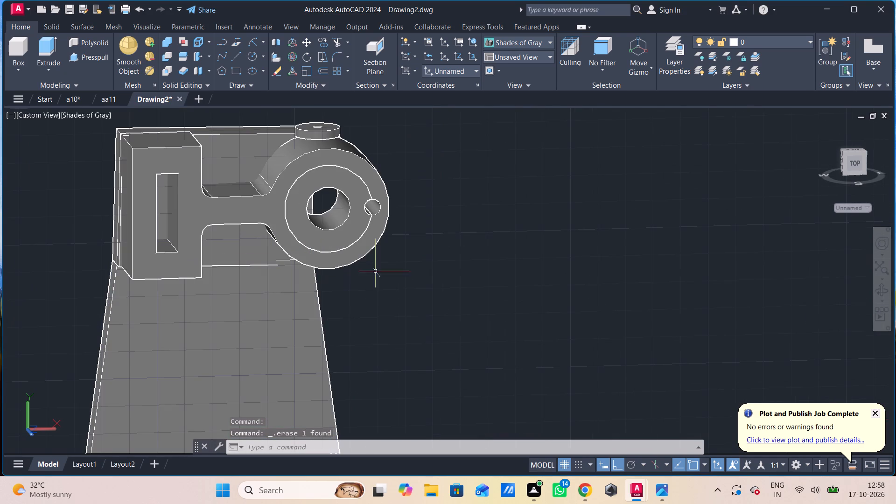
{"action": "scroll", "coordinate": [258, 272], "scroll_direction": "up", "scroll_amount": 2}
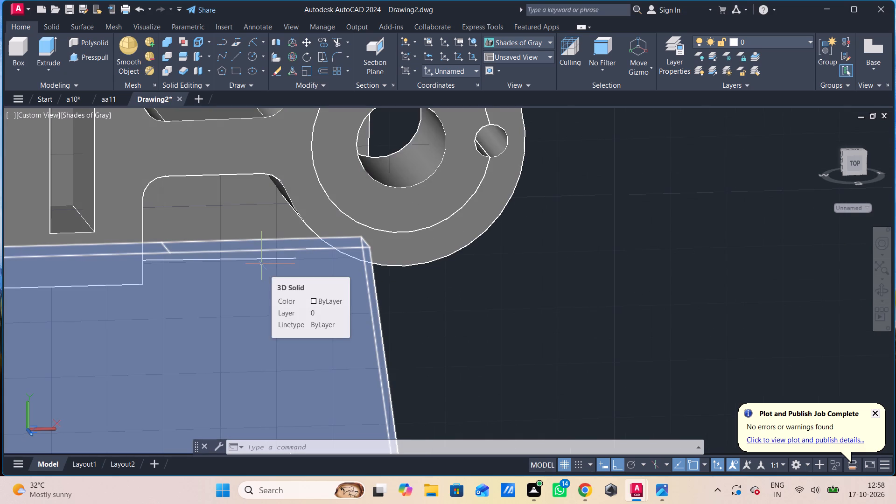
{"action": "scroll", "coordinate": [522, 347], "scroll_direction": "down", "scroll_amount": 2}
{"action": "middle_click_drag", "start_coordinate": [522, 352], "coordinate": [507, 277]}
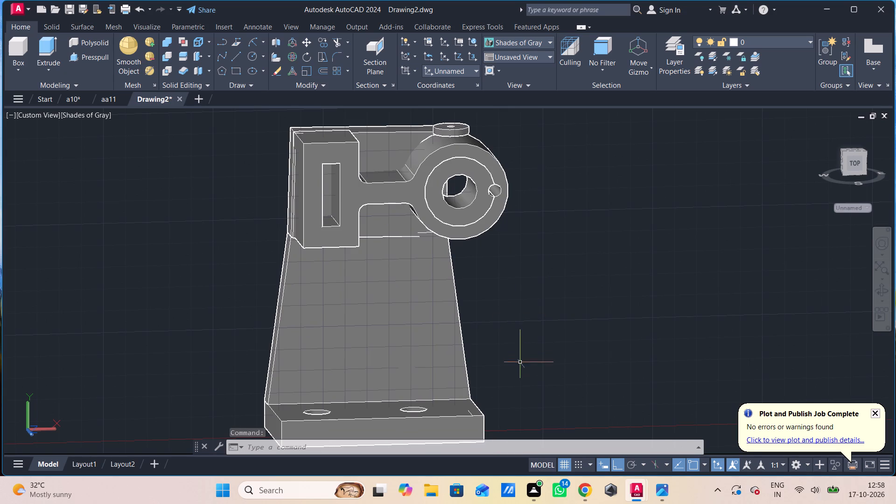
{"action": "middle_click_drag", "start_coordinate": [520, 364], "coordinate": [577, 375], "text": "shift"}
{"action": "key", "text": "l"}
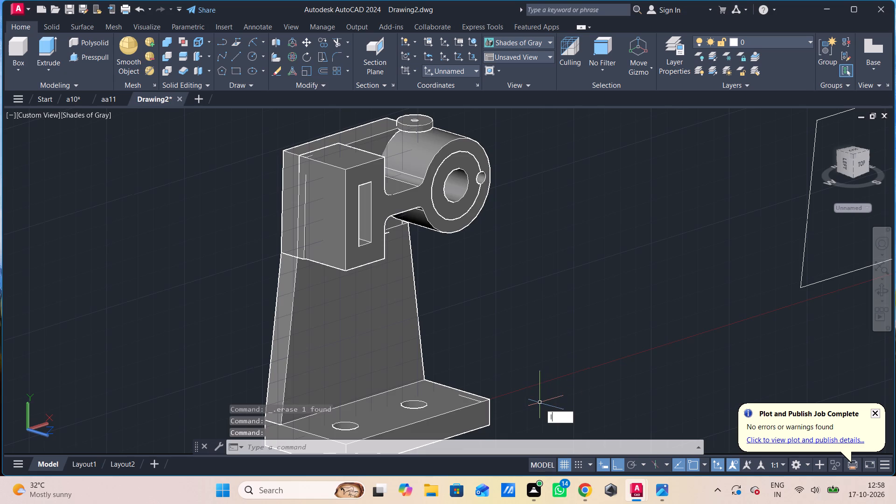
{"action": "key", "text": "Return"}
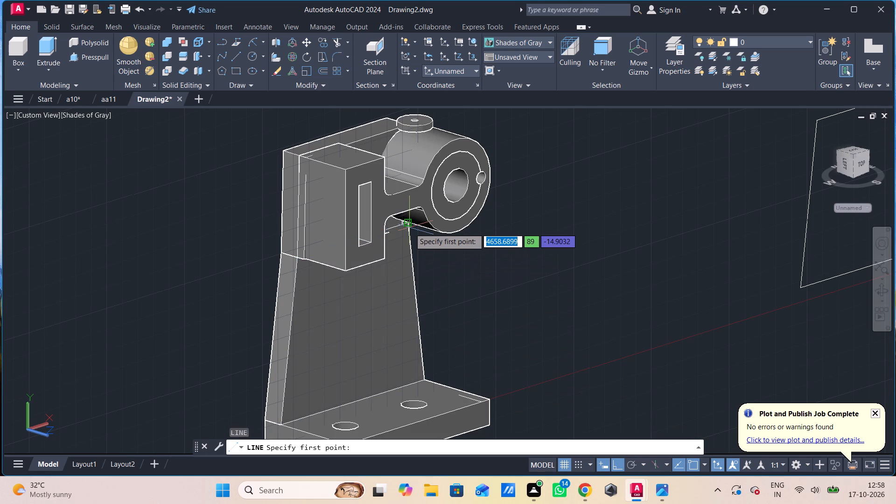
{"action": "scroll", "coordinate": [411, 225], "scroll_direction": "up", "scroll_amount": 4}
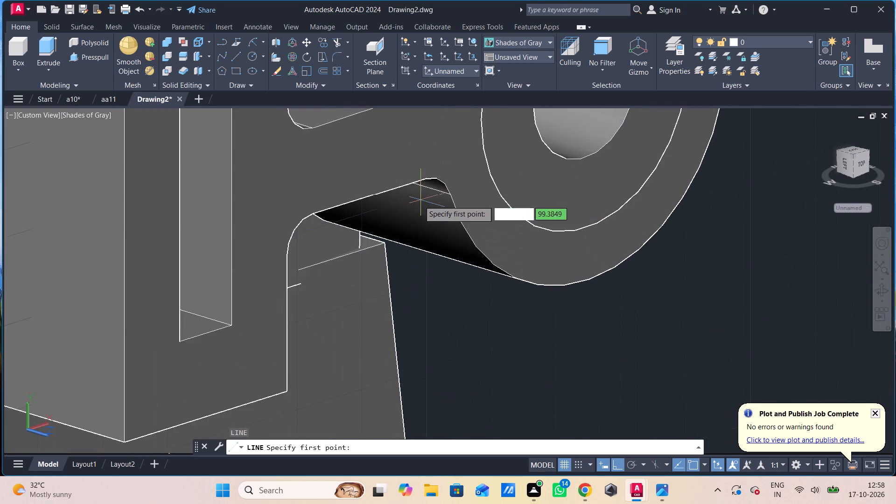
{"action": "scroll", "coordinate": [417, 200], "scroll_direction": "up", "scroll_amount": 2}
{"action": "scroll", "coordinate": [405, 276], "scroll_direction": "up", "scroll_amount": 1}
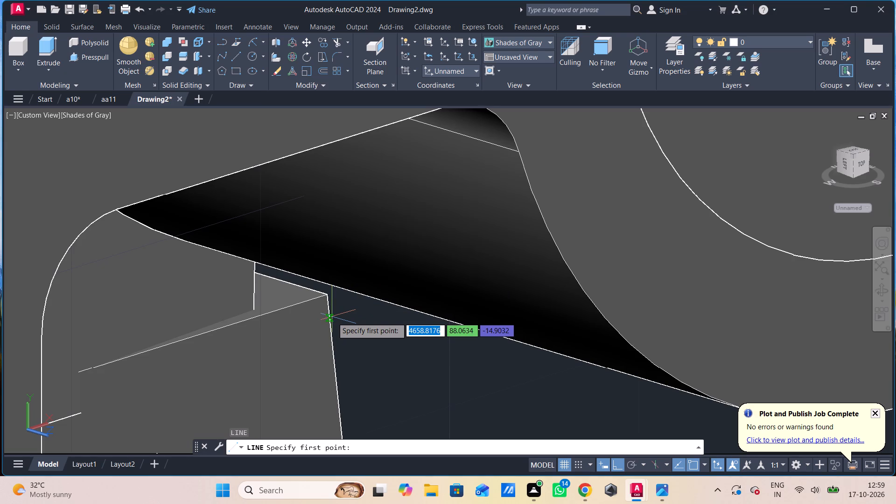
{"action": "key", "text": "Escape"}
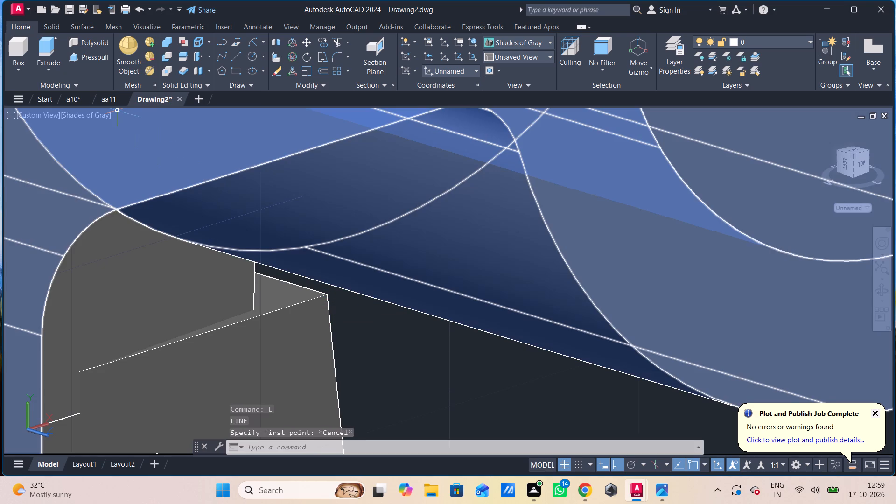
Presspull the ring-side half of the web's top face upward to the underside of the ring.
{"action": "left_click", "coordinate": [86, 61]}
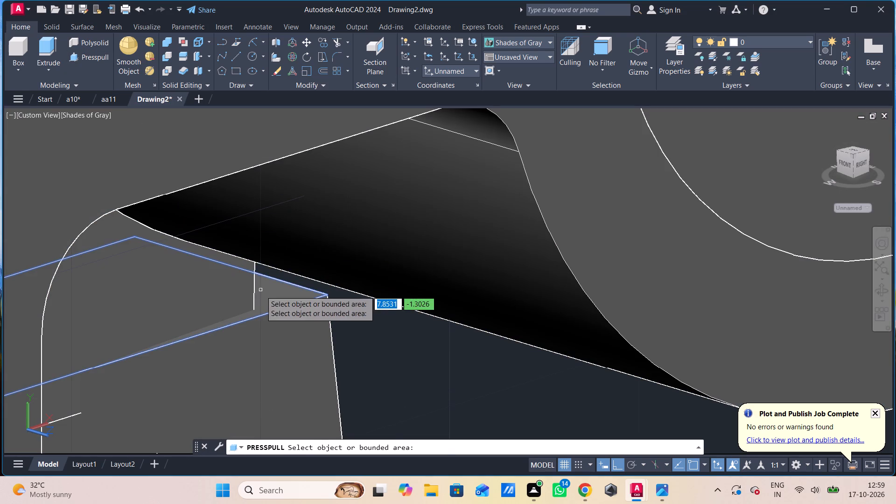
{"action": "left_click", "coordinate": [266, 291]}
{"action": "left_click", "coordinate": [271, 268]}
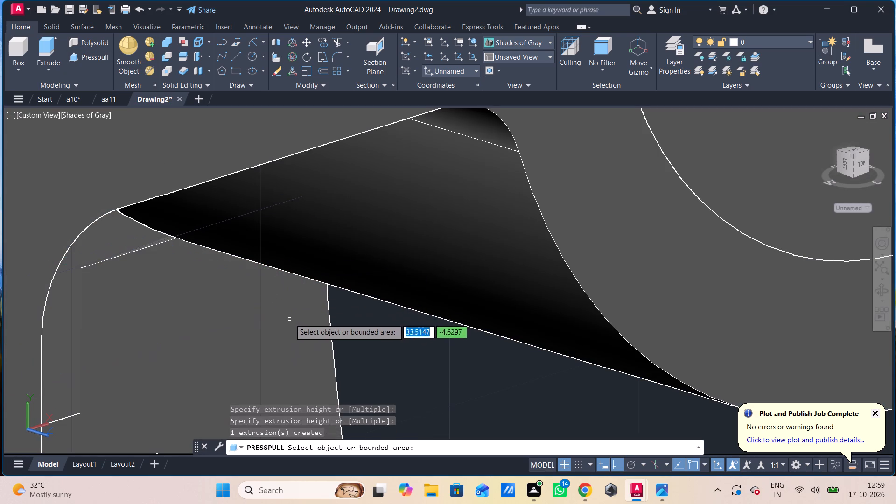
Examine the junction between the web's top, the slotted bracket and the ring from several angles.
{"action": "scroll", "coordinate": [297, 294], "scroll_direction": "down", "scroll_amount": 3}
{"action": "scroll", "coordinate": [253, 319], "scroll_direction": "down", "scroll_amount": 1}
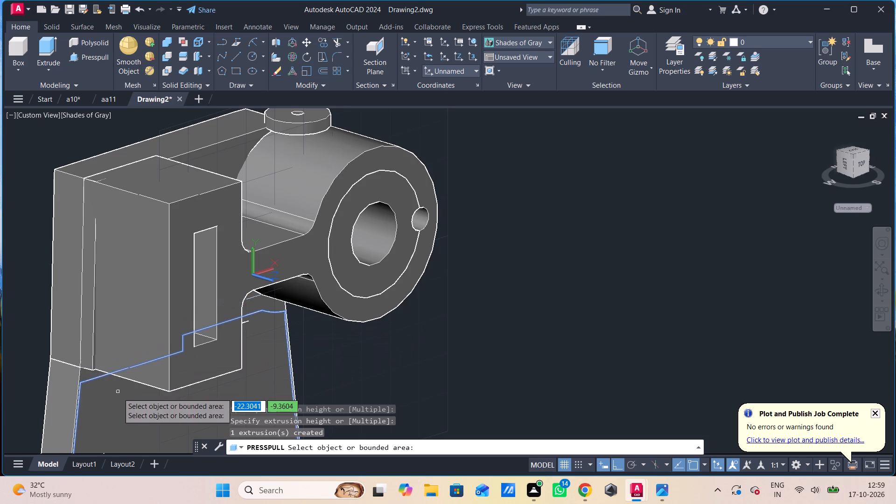
{"action": "middle_click_drag", "start_coordinate": [365, 384], "coordinate": [312, 402], "text": "shift"}
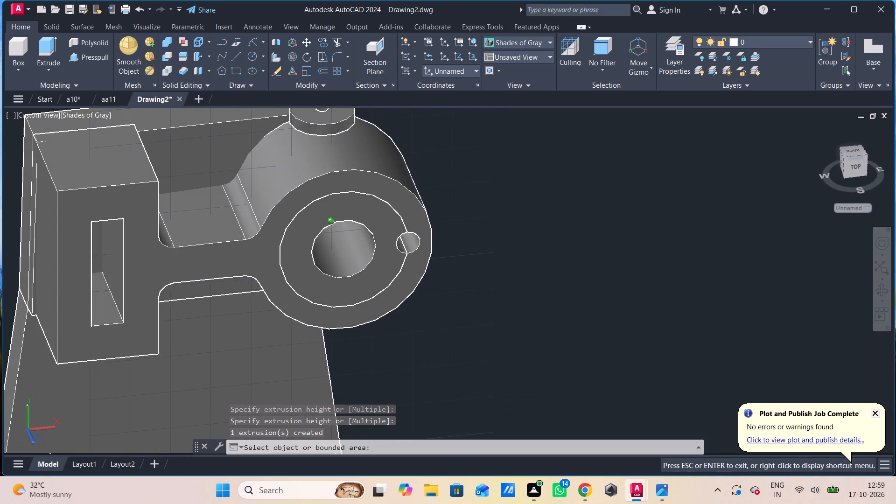
{"action": "middle_click_drag", "start_coordinate": [312, 402], "coordinate": [313, 368], "text": "shift"}
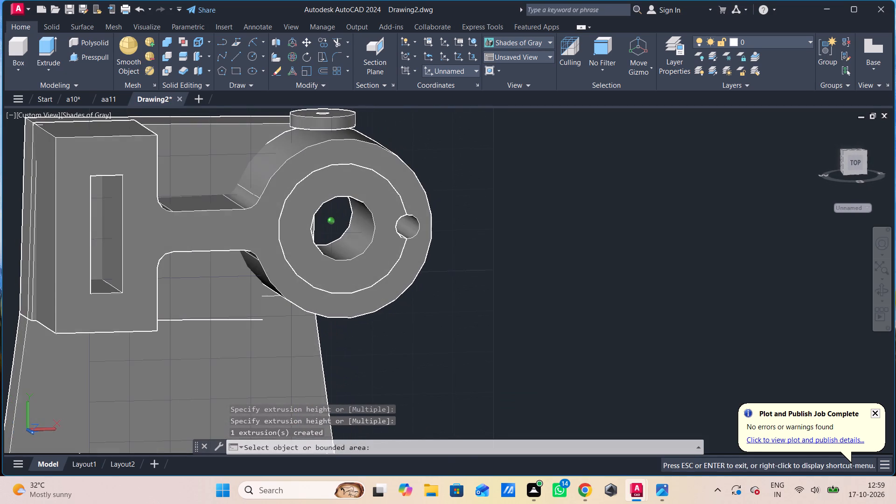
{"action": "middle_click_drag", "start_coordinate": [313, 368], "coordinate": [282, 371], "text": "shift"}
{"action": "middle_click_drag", "start_coordinate": [273, 374], "coordinate": [276, 374], "text": "shift"}
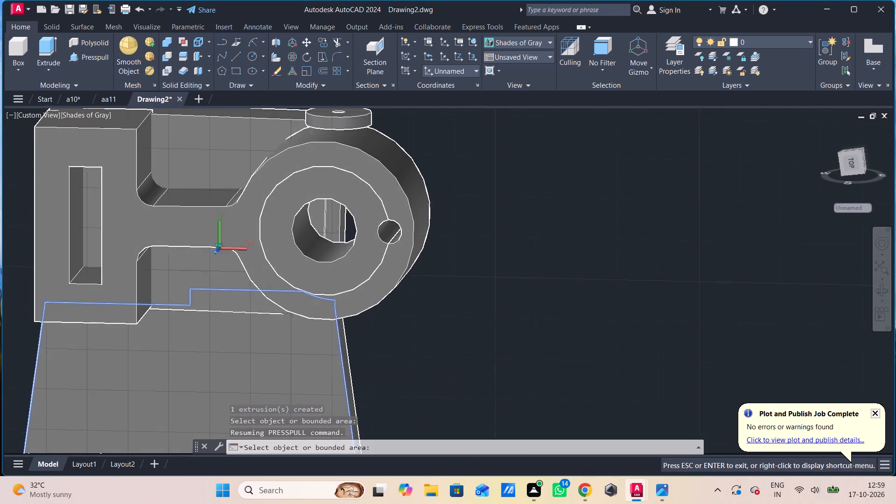
{"action": "middle_click_drag", "start_coordinate": [276, 374], "coordinate": [377, 375], "text": "shift"}
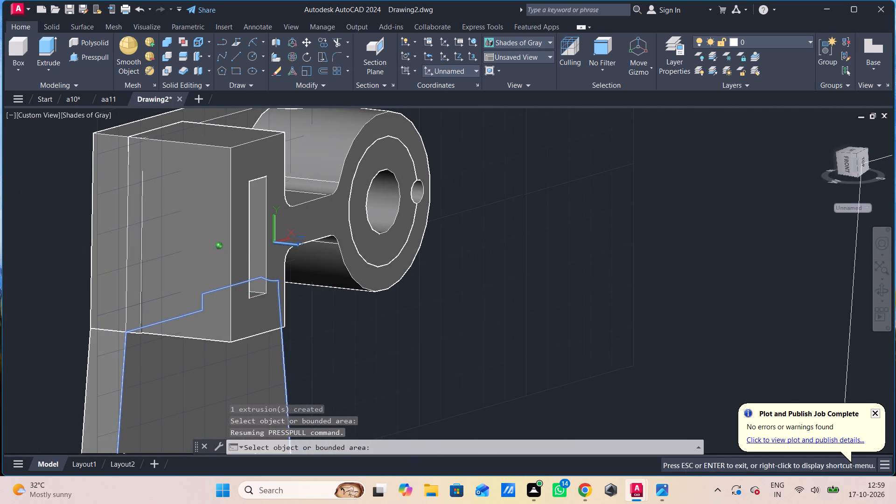
{"action": "middle_click_drag", "start_coordinate": [377, 375], "coordinate": [243, 376], "text": "shift"}
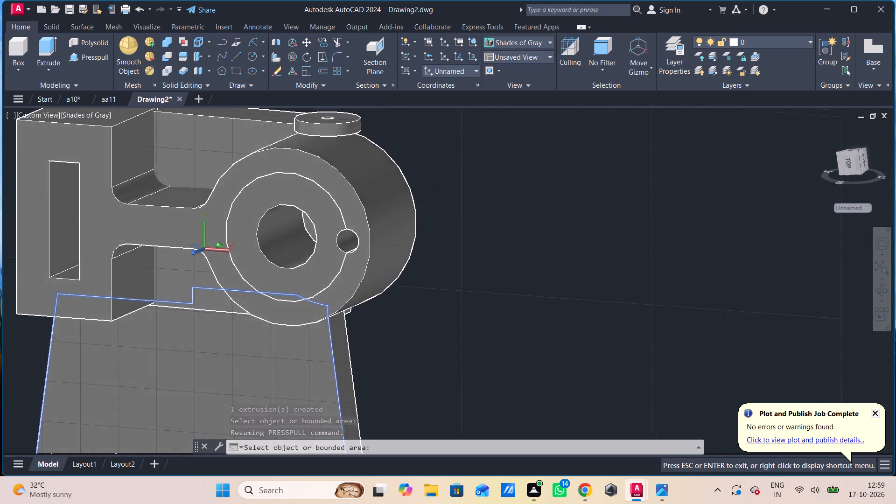
Examine the raised part of the web's top beneath the slotted bracket and ring from several angles.
{"action": "middle_click_drag", "start_coordinate": [243, 376], "coordinate": [90, 369], "text": "shift"}
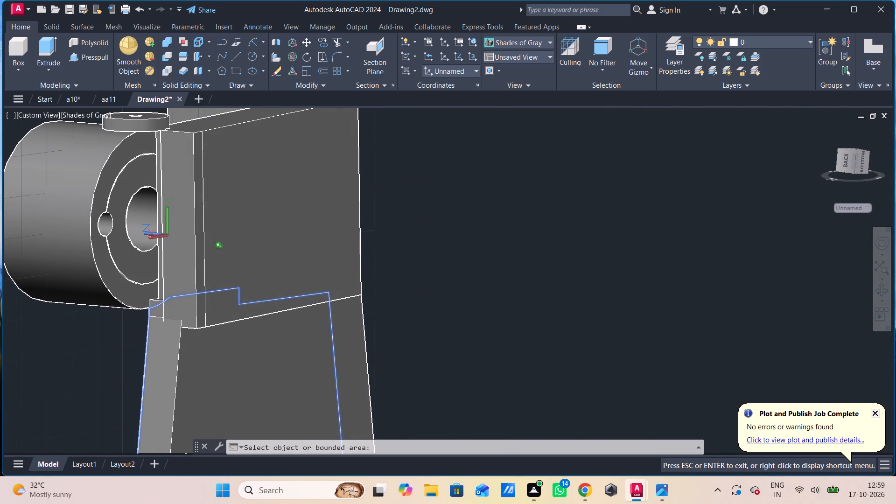
{"action": "middle_click_drag", "start_coordinate": [90, 369], "coordinate": [255, 367], "text": "shift"}
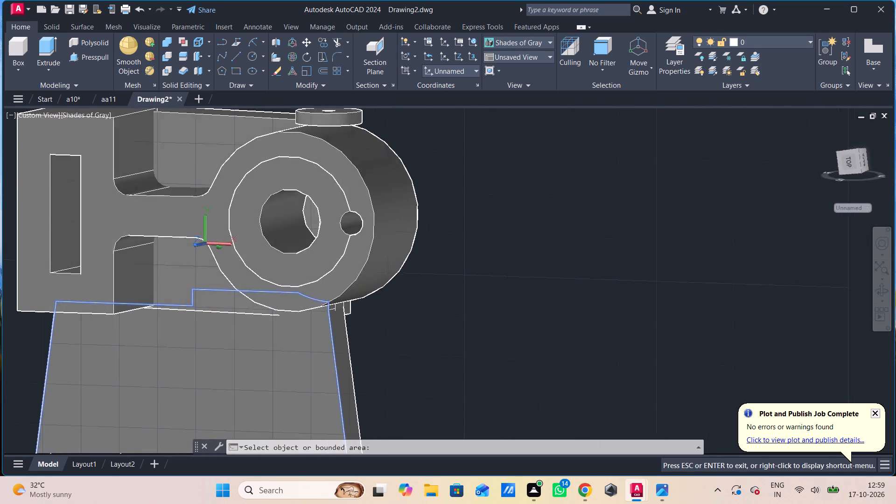
{"action": "middle_click_drag", "start_coordinate": [255, 367], "coordinate": [282, 367], "text": "shift"}
{"action": "key", "text": "Escape"}
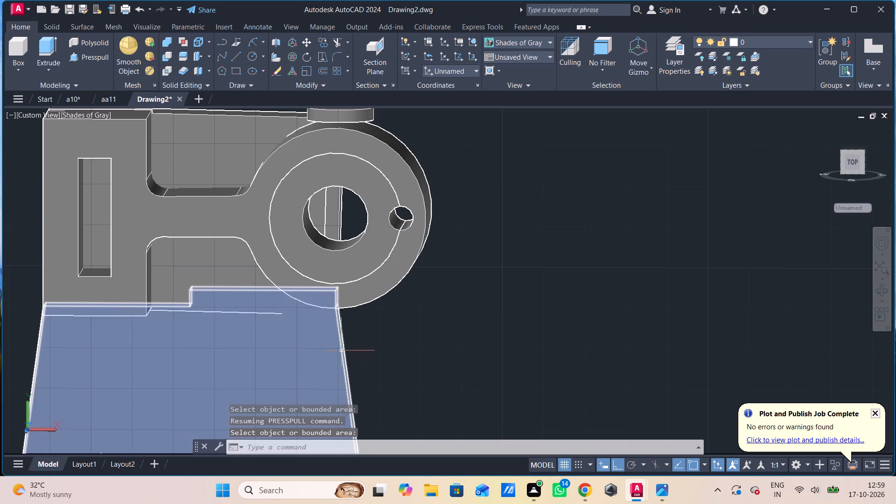
{"action": "middle_click_drag", "start_coordinate": [343, 351], "coordinate": [407, 350], "text": "shift"}
{"action": "middle_click", "coordinate": [407, 350], "text": "shift"}
{"action": "middle_click", "coordinate": [407, 350], "text": "shift"}
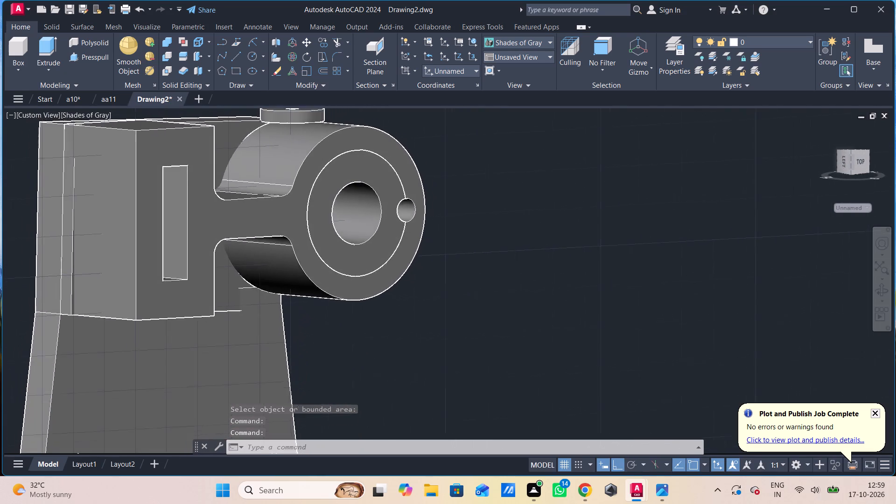
{"action": "scroll", "coordinate": [328, 376], "scroll_direction": "up", "scroll_amount": 1}
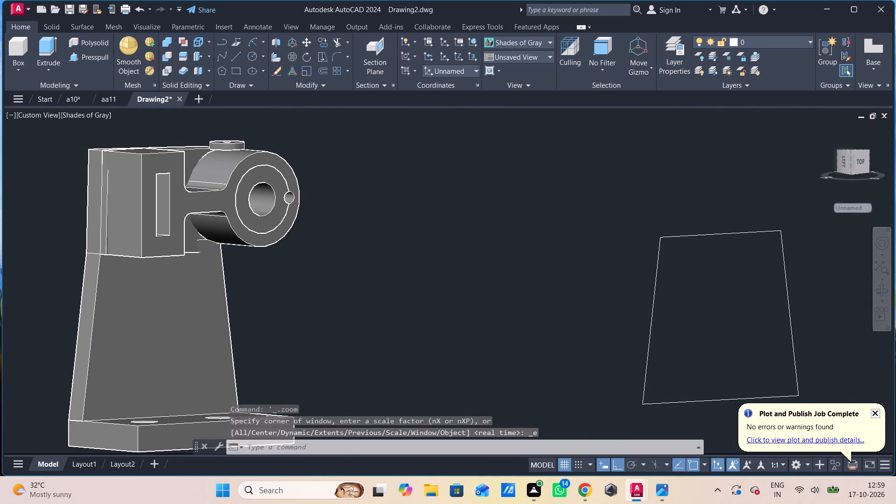
{"action": "middle_click_drag", "start_coordinate": [328, 378], "coordinate": [419, 358]}
{"action": "scroll", "coordinate": [412, 430], "scroll_direction": "up", "scroll_amount": 1}
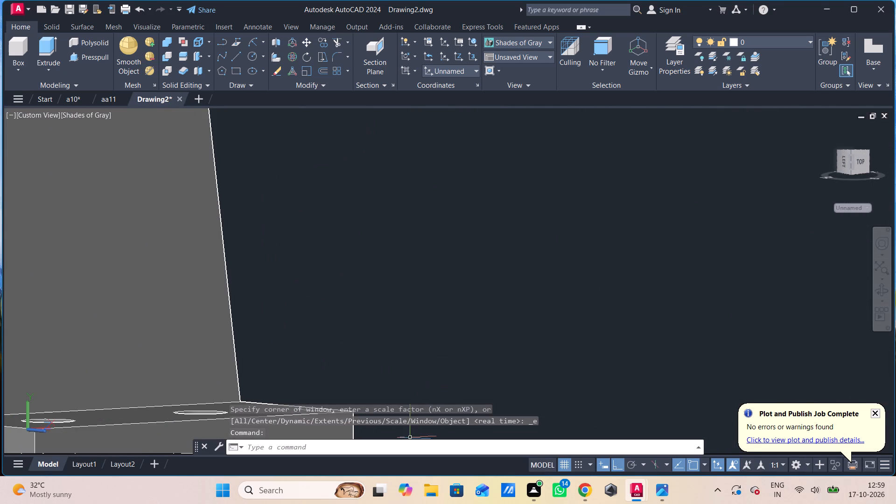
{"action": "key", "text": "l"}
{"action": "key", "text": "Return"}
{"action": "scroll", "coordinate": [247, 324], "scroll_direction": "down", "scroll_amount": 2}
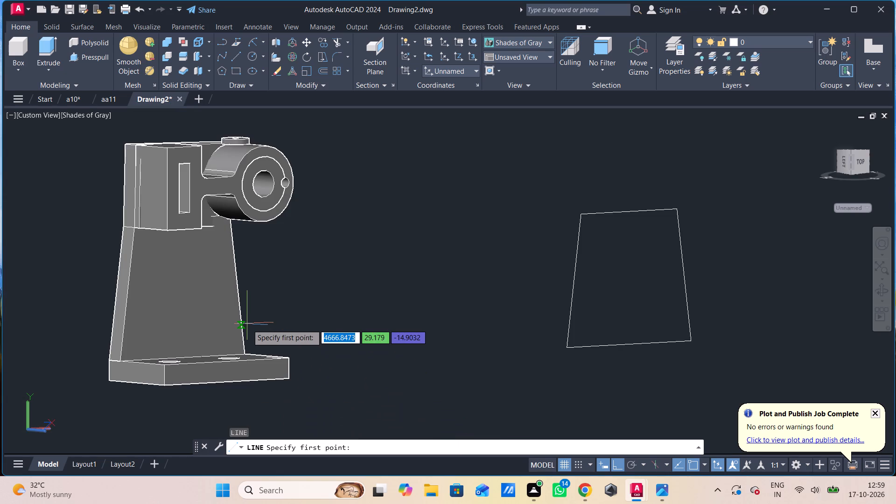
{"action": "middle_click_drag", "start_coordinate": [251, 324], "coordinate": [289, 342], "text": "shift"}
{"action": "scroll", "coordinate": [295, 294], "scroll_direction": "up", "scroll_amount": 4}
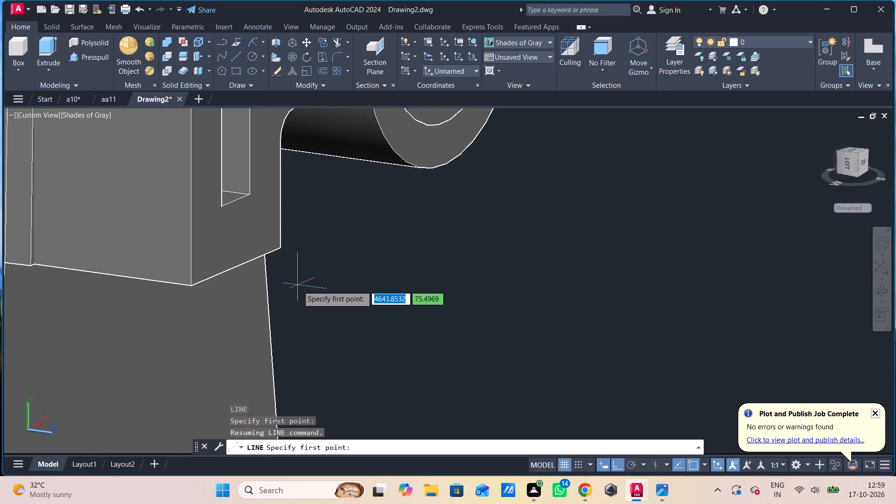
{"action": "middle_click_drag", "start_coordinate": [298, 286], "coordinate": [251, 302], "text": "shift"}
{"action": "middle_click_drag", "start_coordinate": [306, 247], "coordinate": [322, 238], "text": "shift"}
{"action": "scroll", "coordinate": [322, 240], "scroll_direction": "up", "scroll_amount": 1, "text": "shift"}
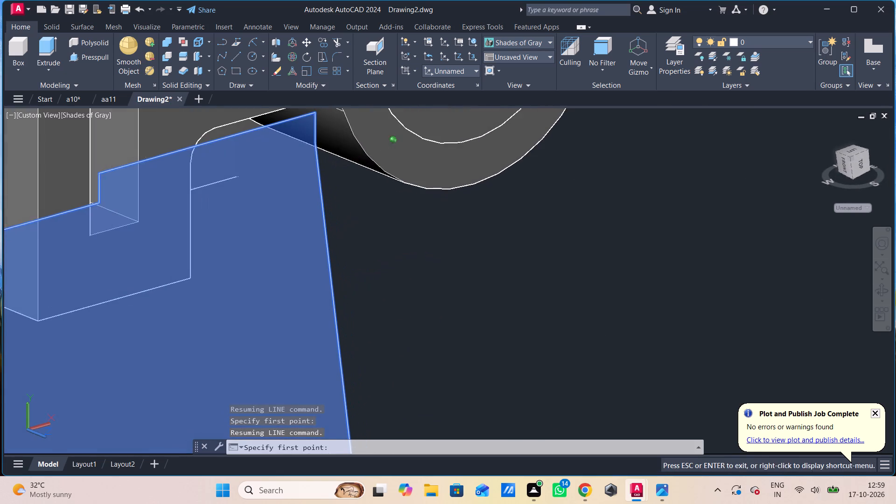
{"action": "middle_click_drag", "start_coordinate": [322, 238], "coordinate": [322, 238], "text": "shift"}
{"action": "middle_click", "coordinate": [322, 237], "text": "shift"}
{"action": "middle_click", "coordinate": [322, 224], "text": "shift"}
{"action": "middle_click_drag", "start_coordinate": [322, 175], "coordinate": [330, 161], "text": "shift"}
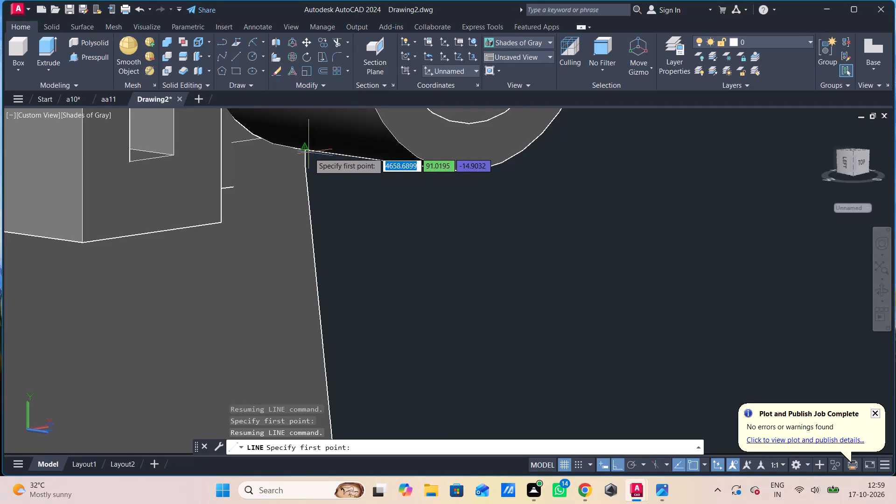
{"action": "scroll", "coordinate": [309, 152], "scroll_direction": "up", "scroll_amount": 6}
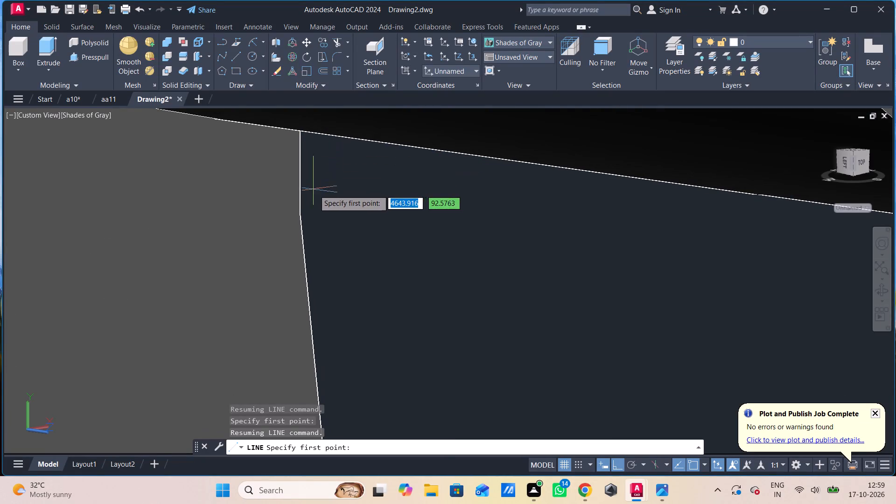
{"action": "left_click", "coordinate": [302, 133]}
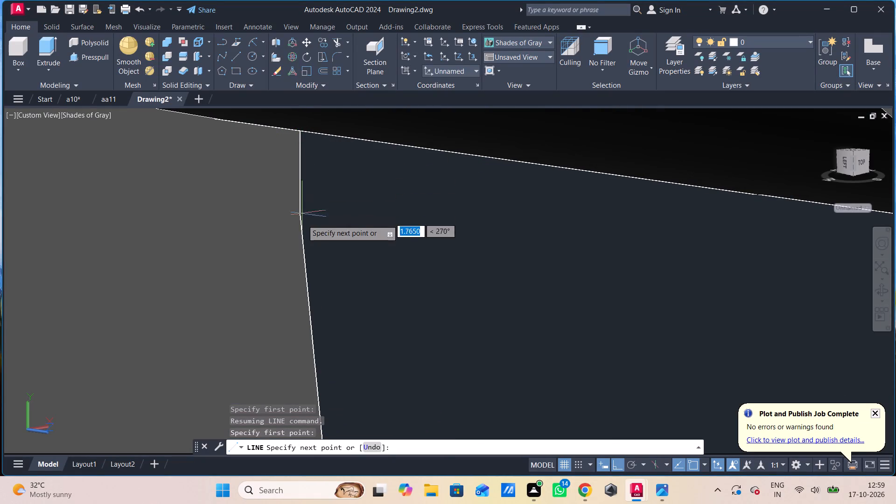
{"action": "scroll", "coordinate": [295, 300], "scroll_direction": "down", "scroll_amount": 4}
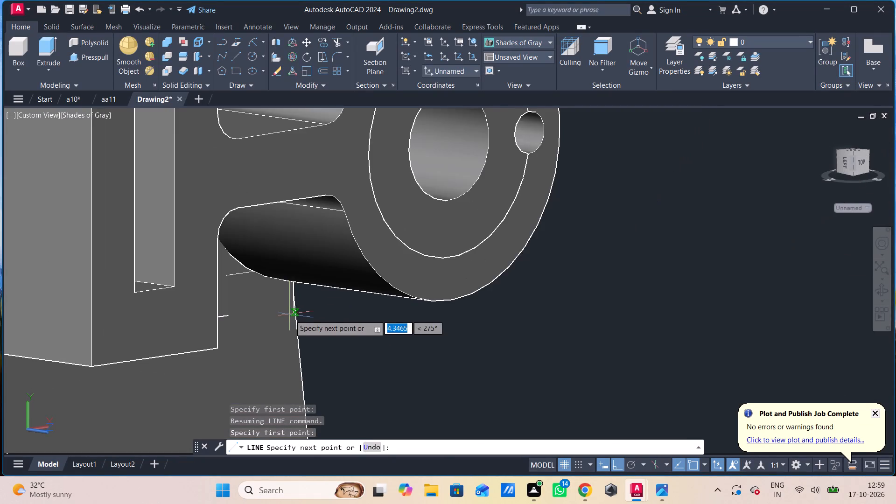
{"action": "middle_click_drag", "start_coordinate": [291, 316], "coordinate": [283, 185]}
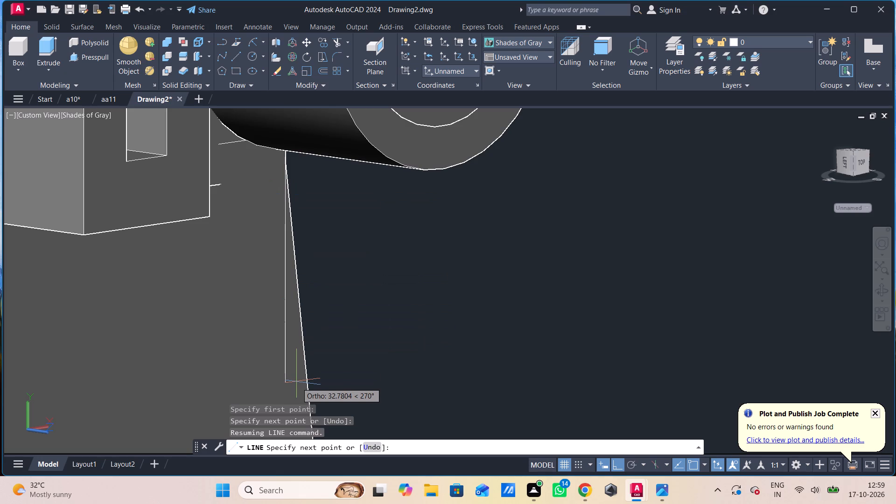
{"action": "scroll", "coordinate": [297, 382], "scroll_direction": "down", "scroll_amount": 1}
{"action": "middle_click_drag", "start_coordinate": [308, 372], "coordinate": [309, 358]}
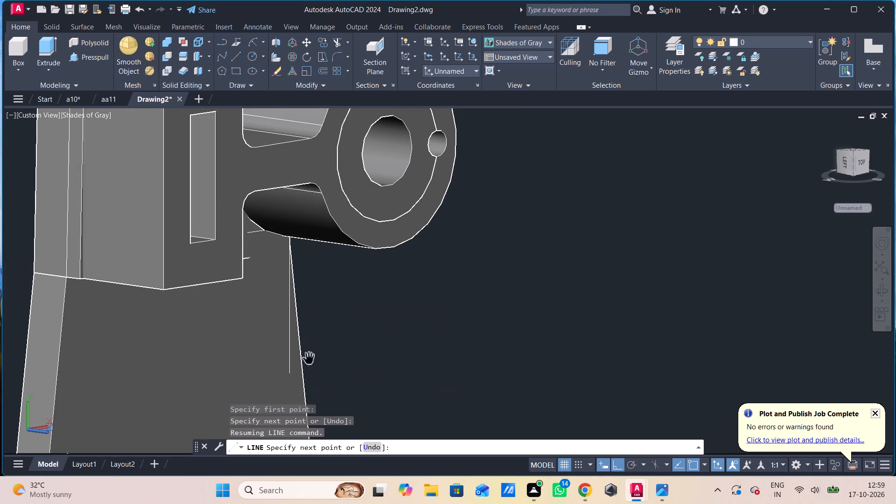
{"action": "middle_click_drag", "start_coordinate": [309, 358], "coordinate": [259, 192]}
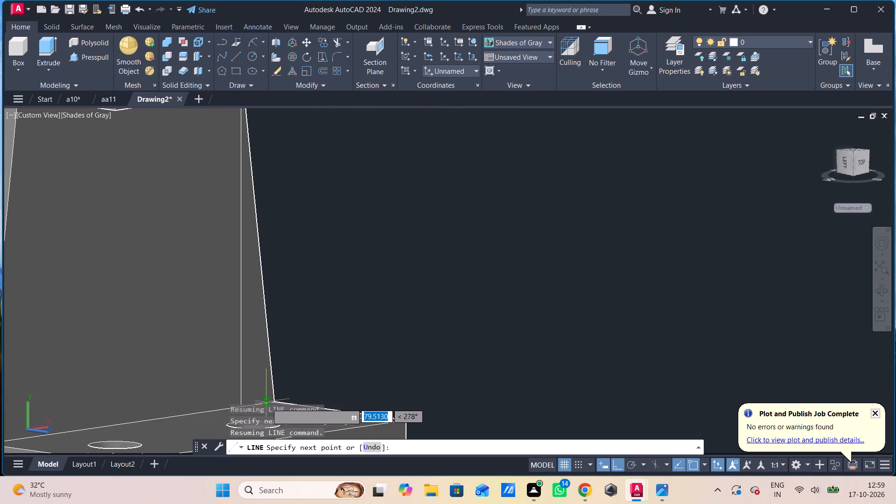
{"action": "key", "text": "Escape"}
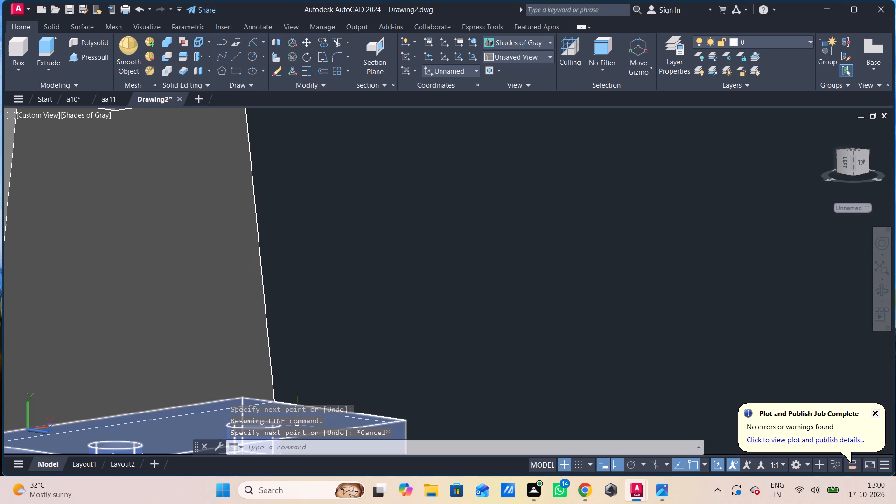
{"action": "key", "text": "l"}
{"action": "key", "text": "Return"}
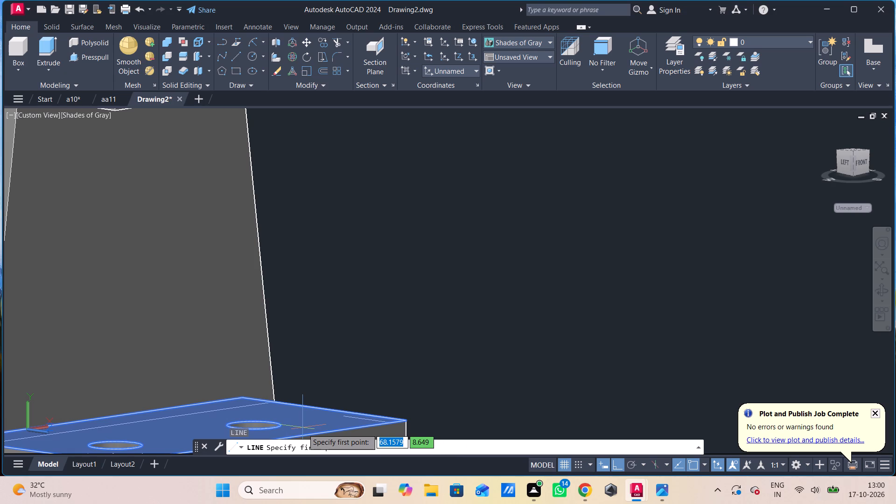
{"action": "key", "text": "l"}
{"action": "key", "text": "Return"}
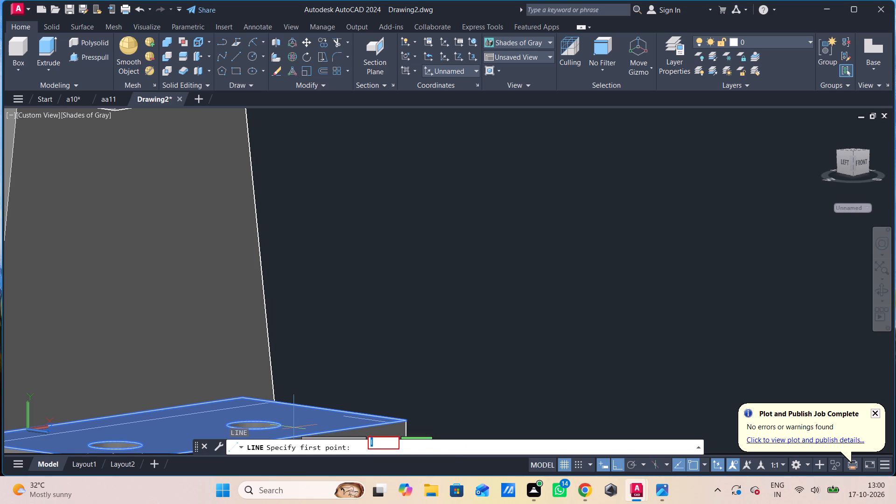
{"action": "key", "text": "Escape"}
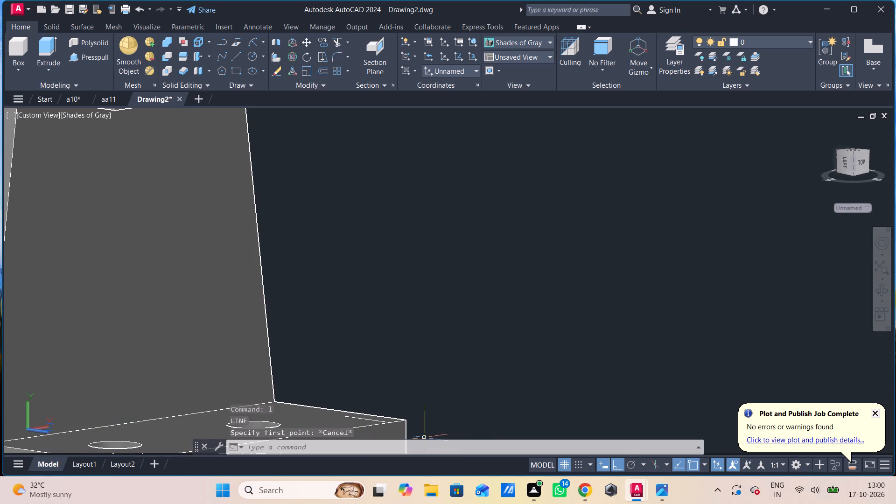
Draw a line along the web's sloping ring-side edge, from its corner on the base plate up to its top corner under the ring.
{"action": "key", "text": "l"}
{"action": "key", "text": "Return"}
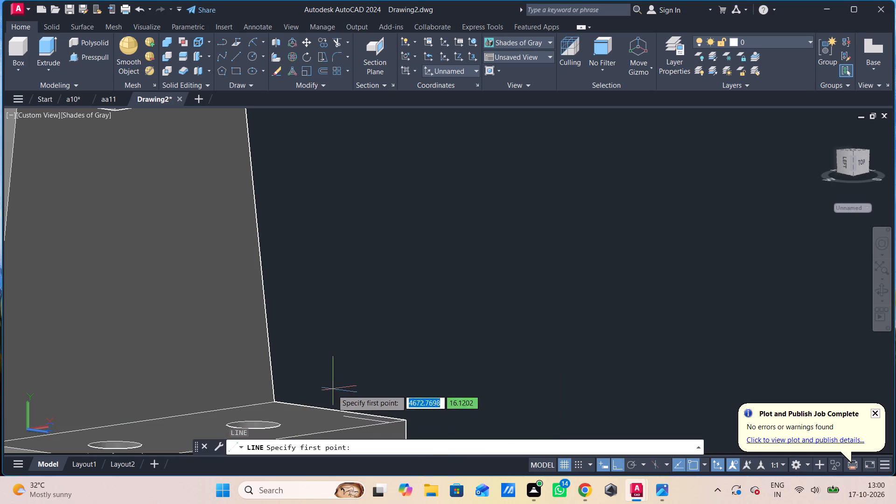
{"action": "left_click", "coordinate": [274, 403]}
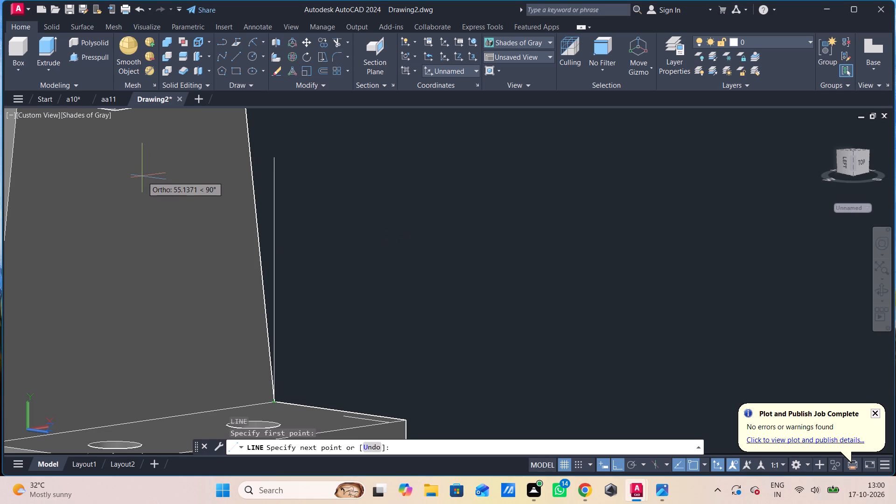
{"action": "scroll", "coordinate": [143, 177], "scroll_direction": "down", "scroll_amount": 1}
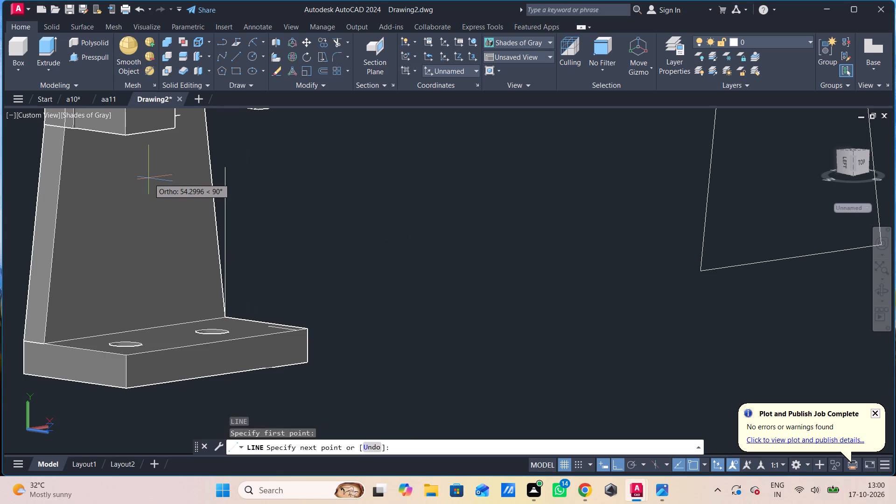
{"action": "scroll", "coordinate": [149, 178], "scroll_direction": "down", "scroll_amount": 1}
{"action": "middle_click_drag", "start_coordinate": [149, 178], "coordinate": [159, 247]}
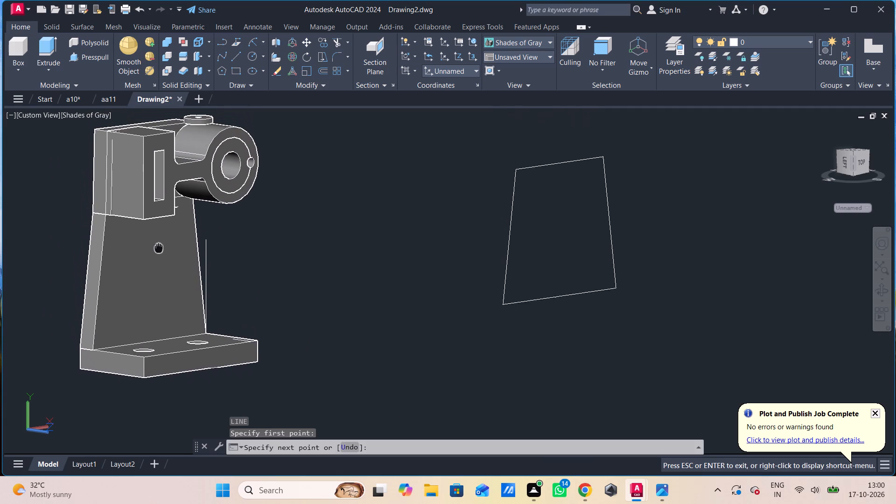
{"action": "middle_click_drag", "start_coordinate": [159, 247], "coordinate": [163, 326]}
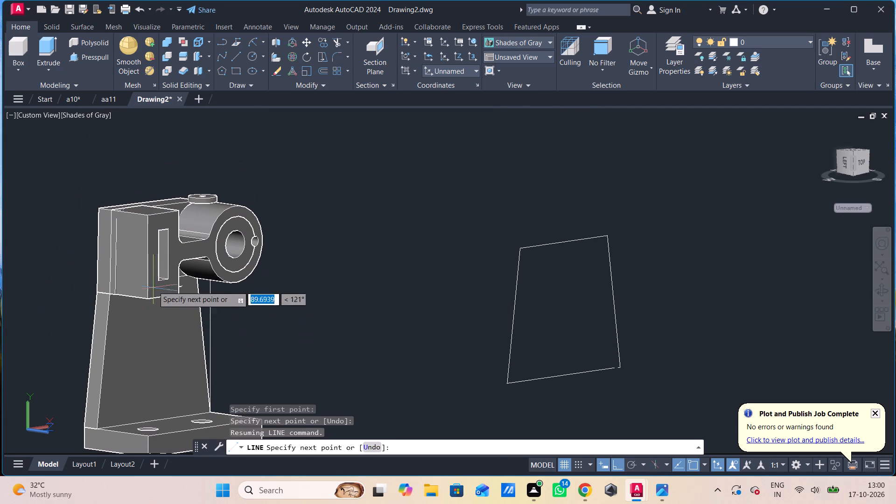
{"action": "left_click", "coordinate": [200, 282]}
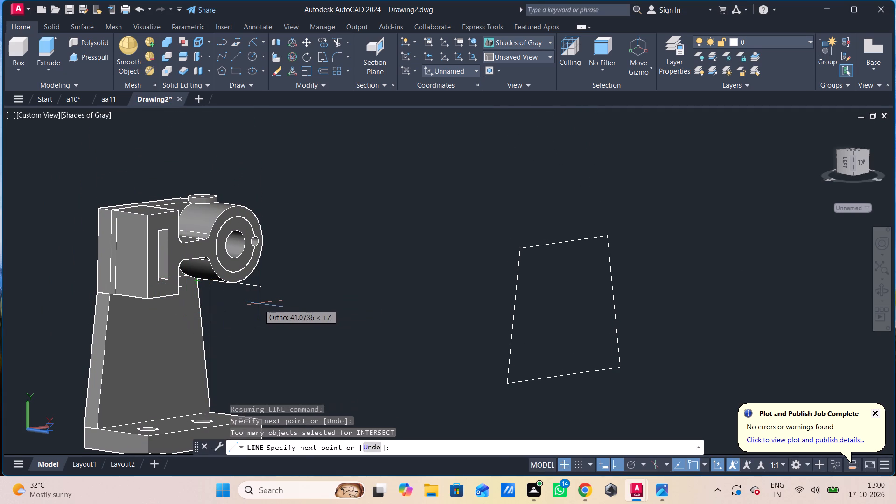
{"action": "key", "text": "ctrl+z"}
{"action": "scroll", "coordinate": [211, 283], "scroll_direction": "up", "scroll_amount": 4}
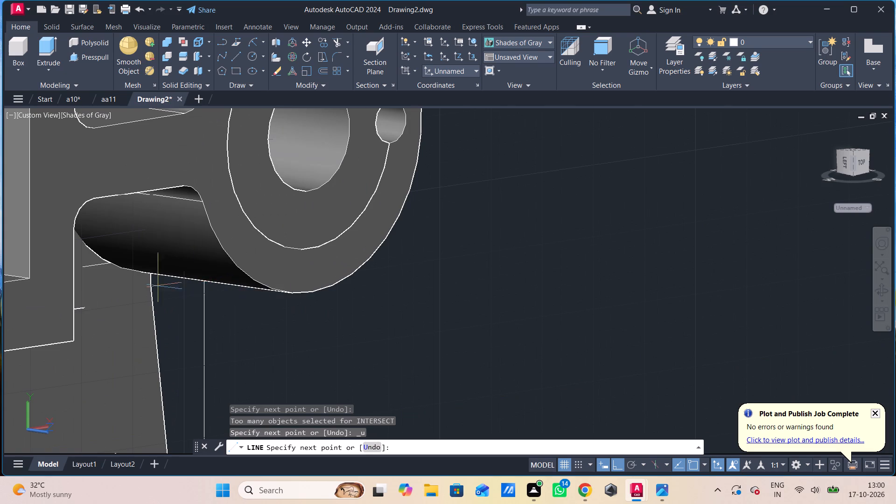
{"action": "left_click", "coordinate": [148, 276]}
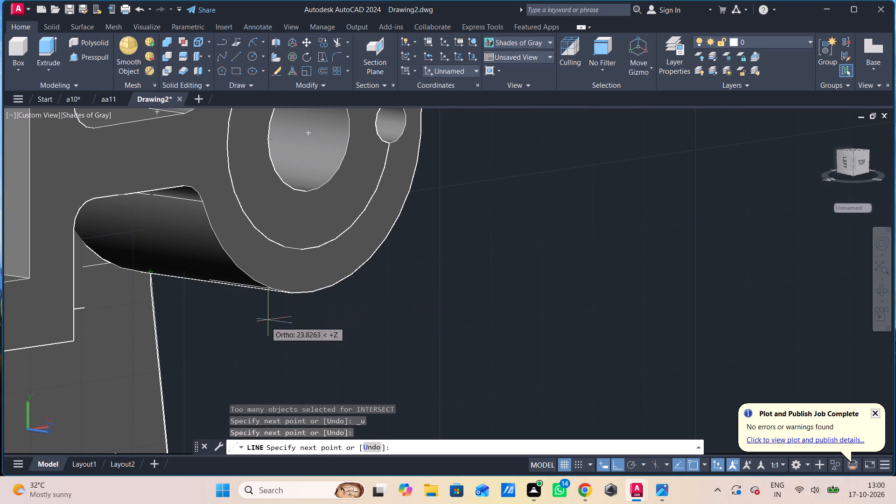
Continue the line from the web's top corner along +Z beneath the ring, ending just past the ring's front face.
{"action": "scroll", "coordinate": [183, 295], "scroll_direction": "up", "scroll_amount": 4}
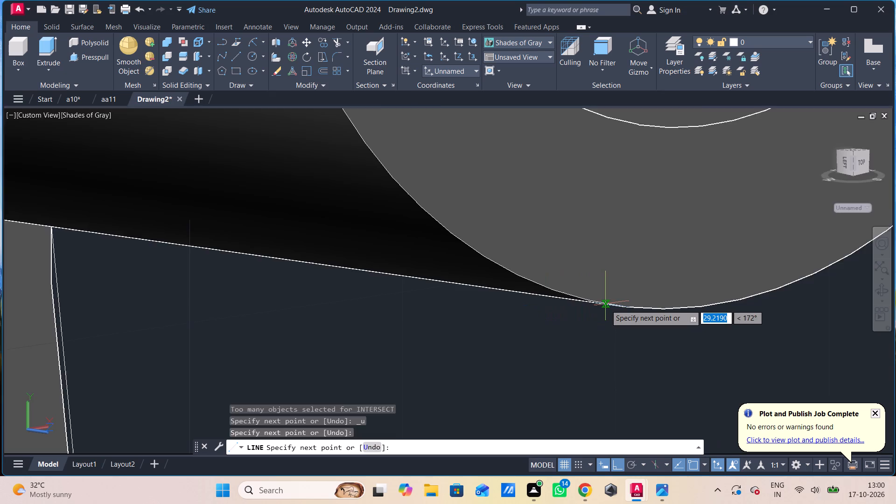
{"action": "scroll", "coordinate": [606, 305], "scroll_direction": "down", "scroll_amount": 4}
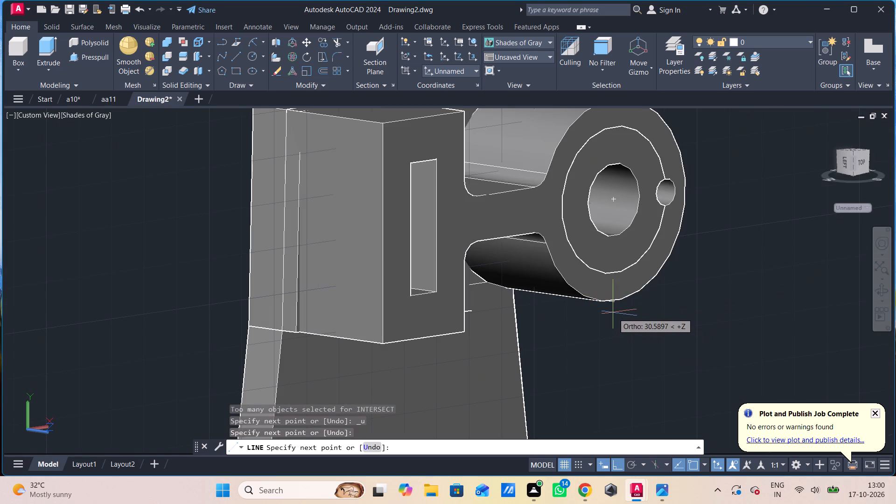
{"action": "left_click", "coordinate": [630, 318]}
{"action": "scroll", "coordinate": [631, 314], "scroll_direction": "down", "scroll_amount": 1}
{"action": "middle_click_drag", "start_coordinate": [627, 320], "coordinate": [511, 221]}
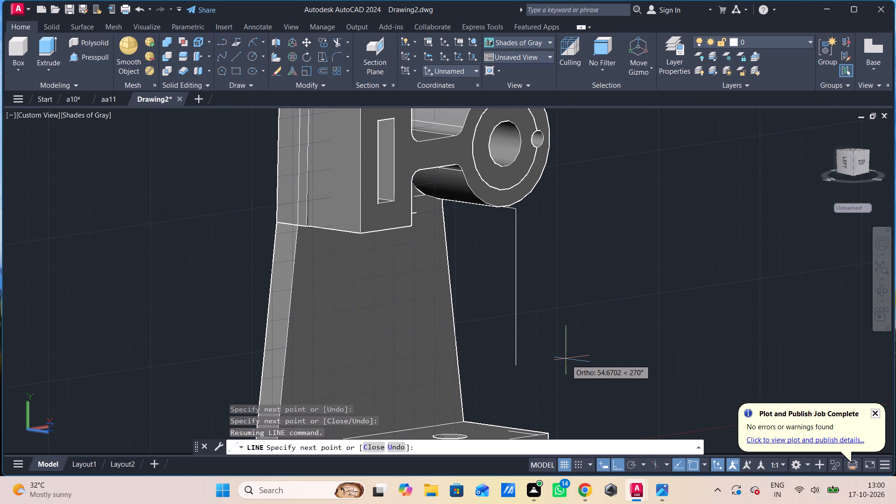
{"action": "key", "text": "Escape"}
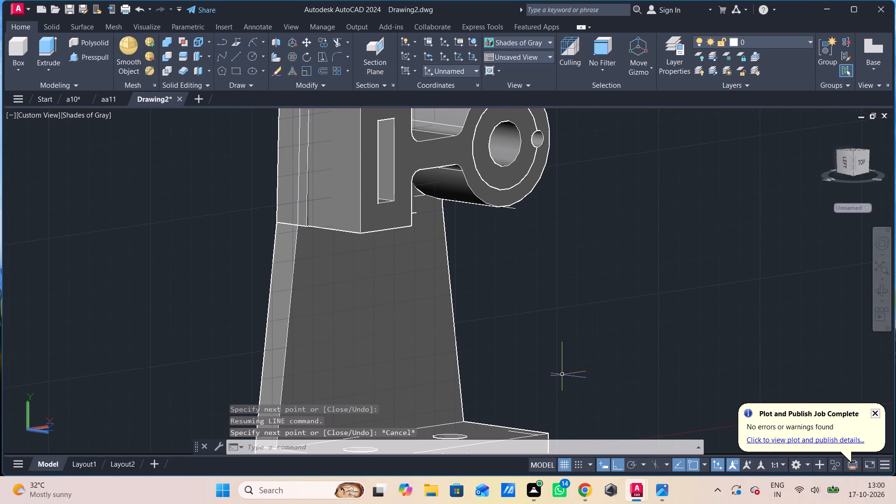
Draw connected lines from the bottom of the ring's front face down to the base plate's front corner and back to the web's bottom corner.
{"action": "key", "text": "l"}
{"action": "key", "text": "space"}
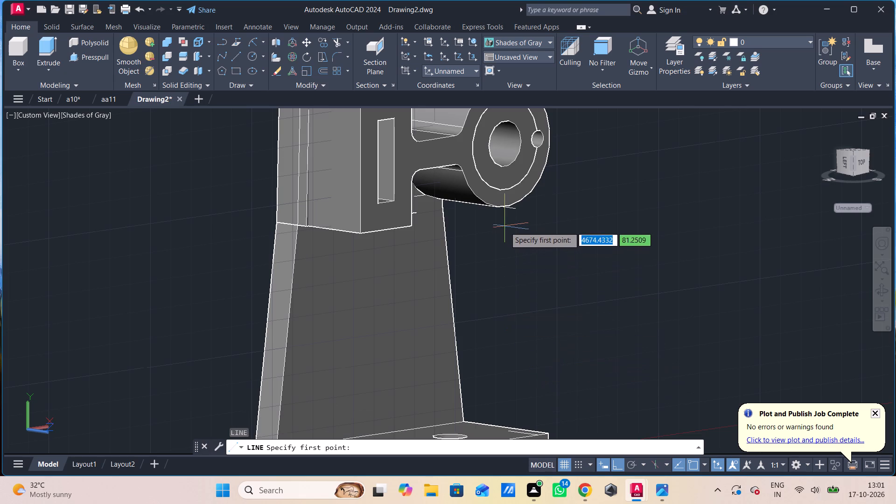
{"action": "scroll", "coordinate": [497, 207], "scroll_direction": "up", "scroll_amount": 4}
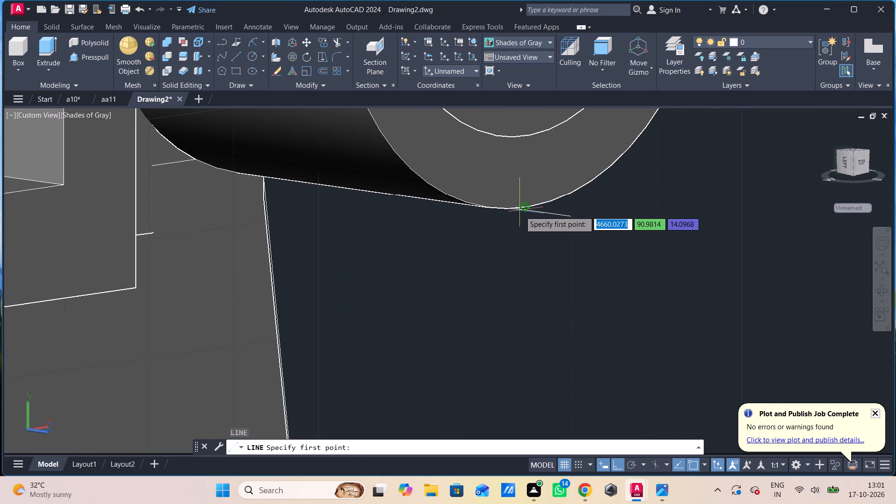
{"action": "scroll", "coordinate": [521, 209], "scroll_direction": "up", "scroll_amount": 6}
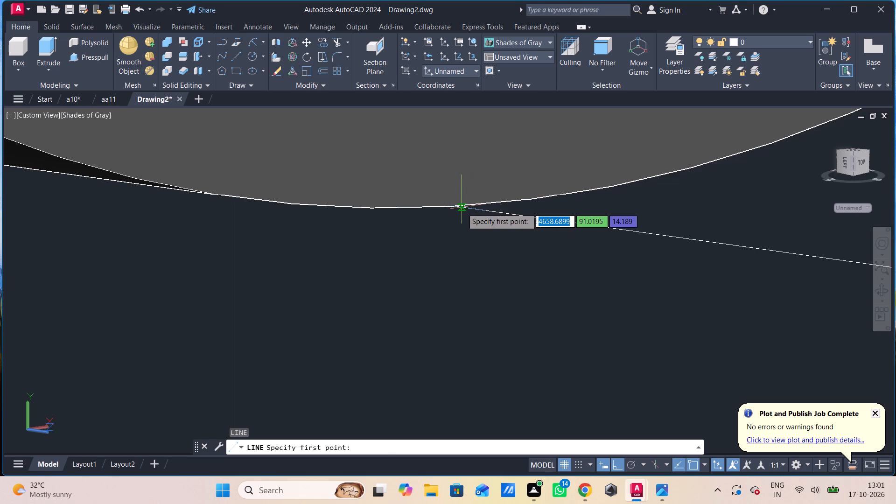
{"action": "left_click", "coordinate": [462, 208]}
{"action": "scroll", "coordinate": [460, 227], "scroll_direction": "down", "scroll_amount": 2}
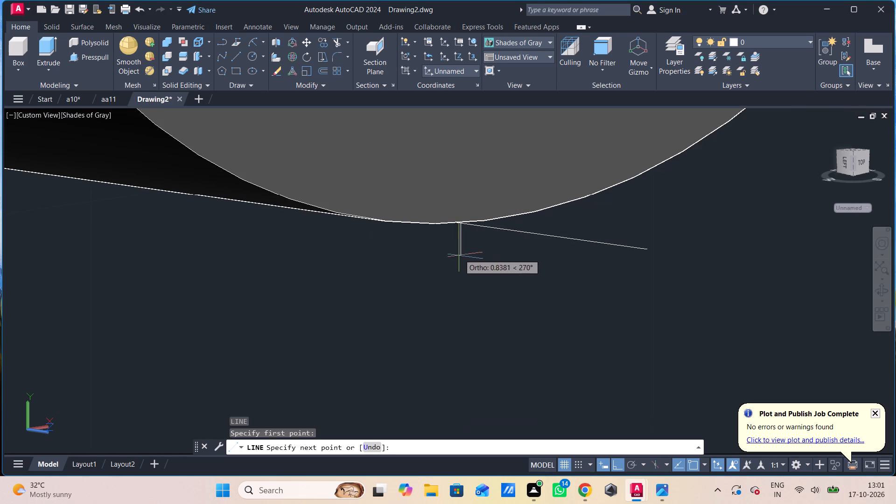
{"action": "scroll", "coordinate": [460, 250], "scroll_direction": "down", "scroll_amount": 5}
{"action": "middle_click_drag", "start_coordinate": [461, 250], "coordinate": [401, 133]}
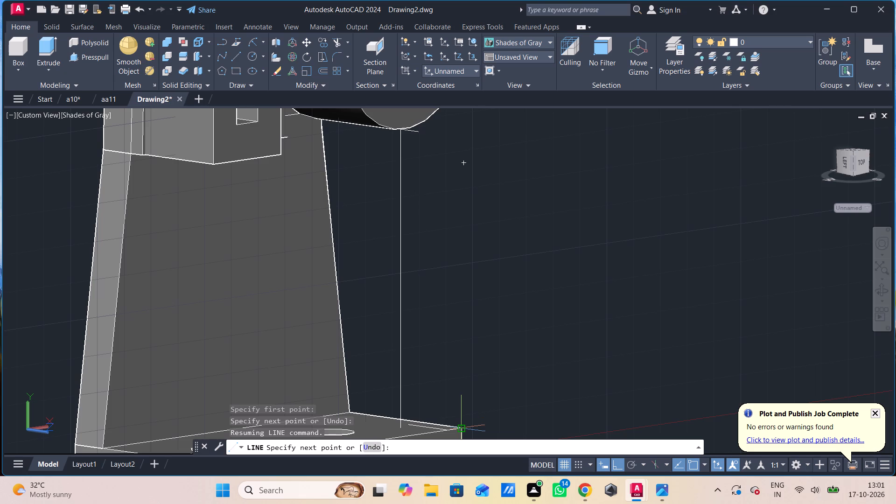
{"action": "left_click", "coordinate": [462, 430]}
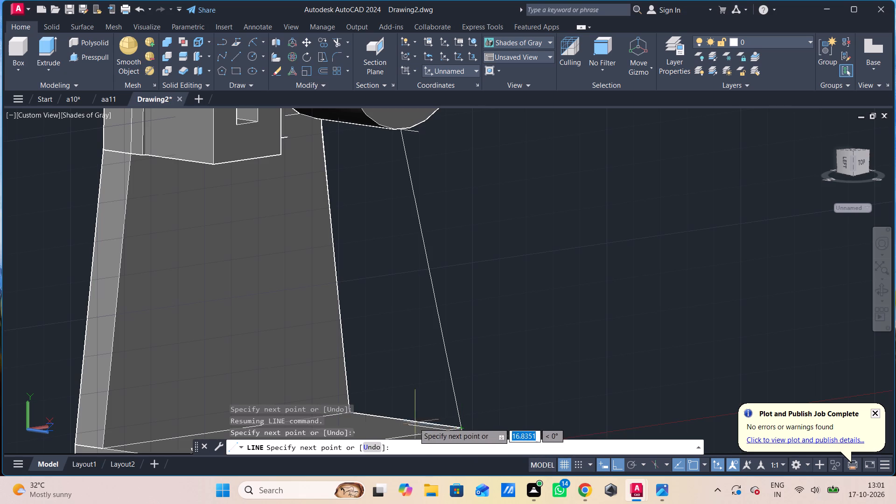
{"action": "middle_click_drag", "start_coordinate": [369, 396], "coordinate": [392, 355]}
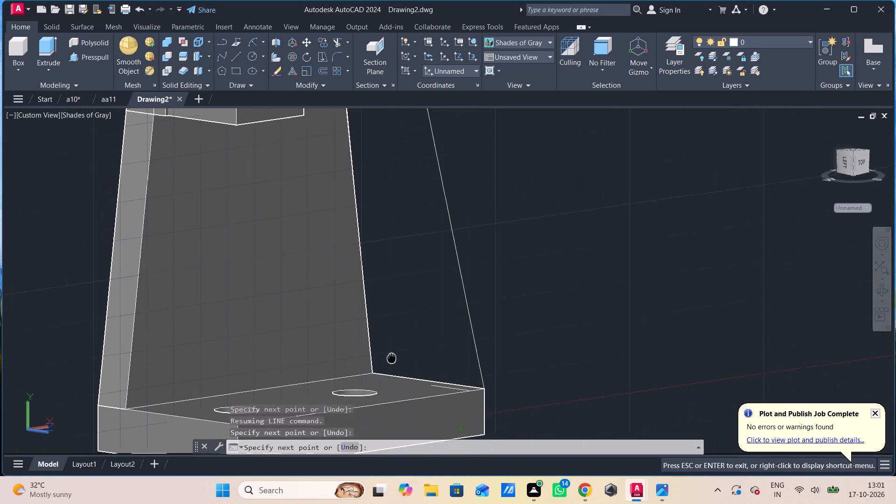
{"action": "middle_click_drag", "start_coordinate": [392, 355], "coordinate": [398, 350]}
{"action": "left_click", "coordinate": [376, 364]}
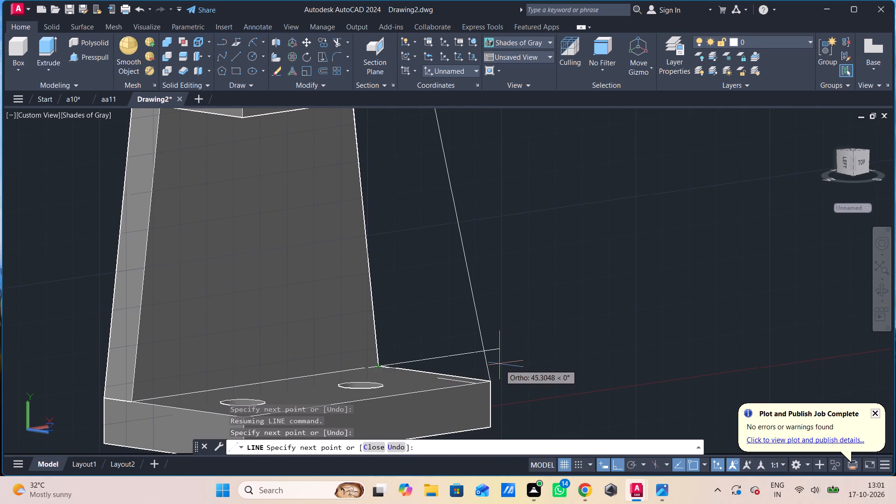
{"action": "key", "text": "Escape"}
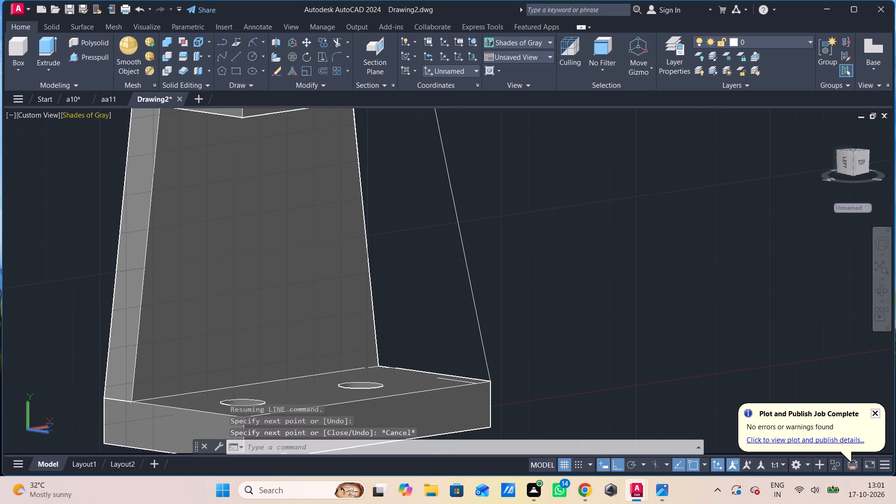
Switch the visual style to 2D Wireframe.
{"action": "left_click", "coordinate": [97, 113]}
{"action": "left_click", "coordinate": [147, 146]}
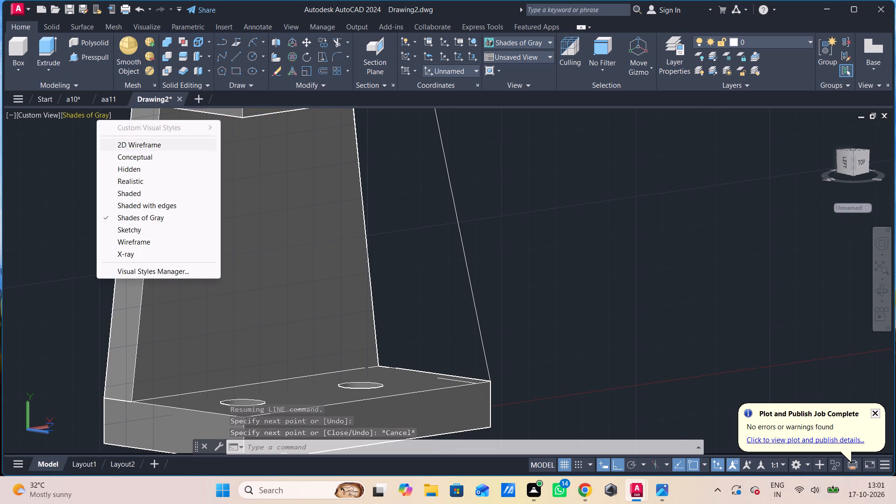
Move the support profile's four lines together along +Z into the empty space clear of the base plate and ring.
{"action": "left_click", "coordinate": [364, 209]}
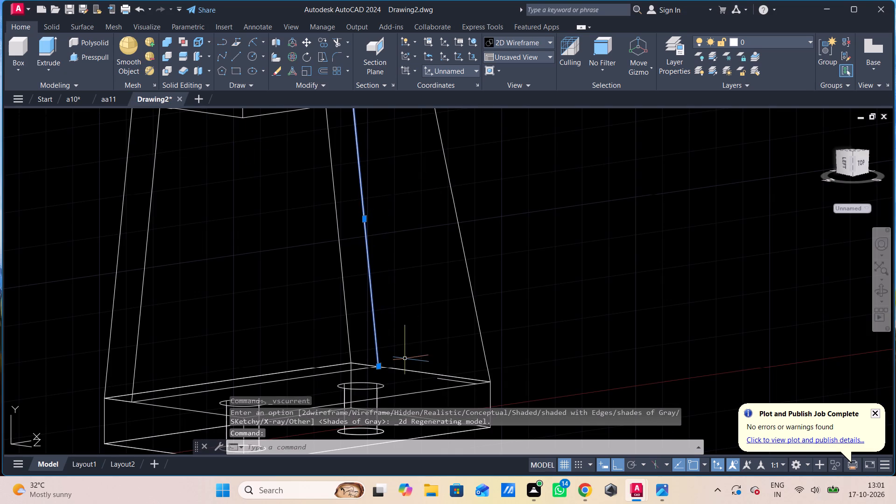
{"action": "left_click", "coordinate": [406, 371]}
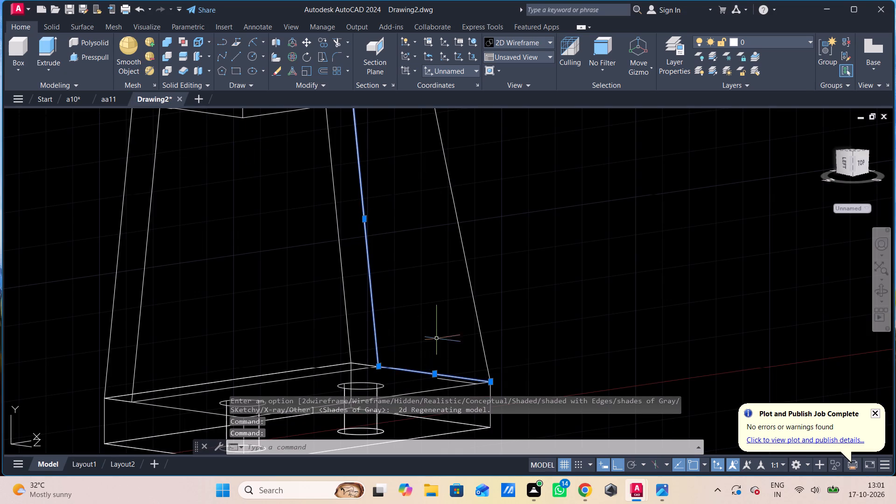
{"action": "left_click", "coordinate": [476, 304]}
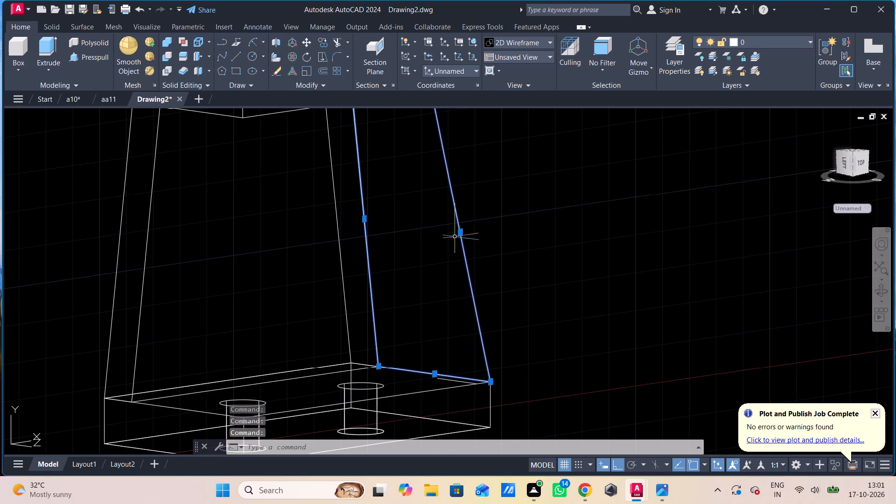
{"action": "scroll", "coordinate": [455, 234], "scroll_direction": "down", "scroll_amount": 2}
{"action": "middle_click_drag", "start_coordinate": [455, 244], "coordinate": [472, 336]}
{"action": "scroll", "coordinate": [466, 278], "scroll_direction": "up", "scroll_amount": 2}
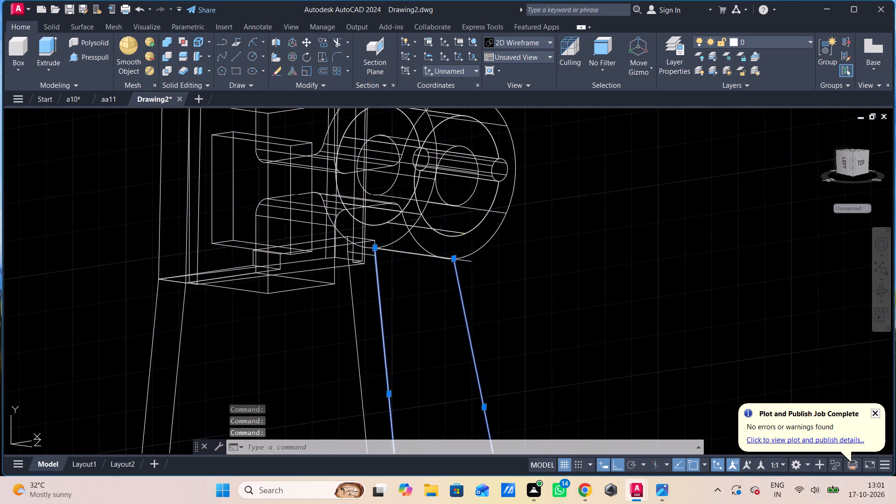
{"action": "scroll", "coordinate": [462, 261], "scroll_direction": "up", "scroll_amount": 1}
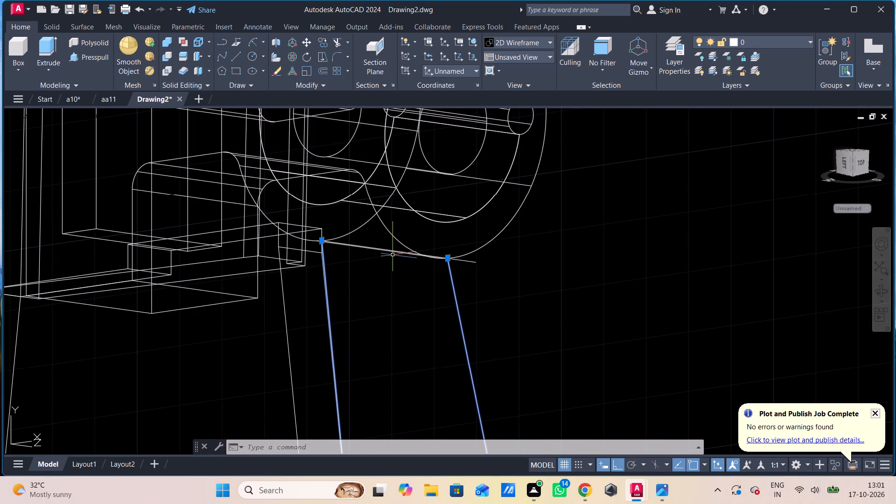
{"action": "scroll", "coordinate": [392, 249], "scroll_direction": "up", "scroll_amount": 6}
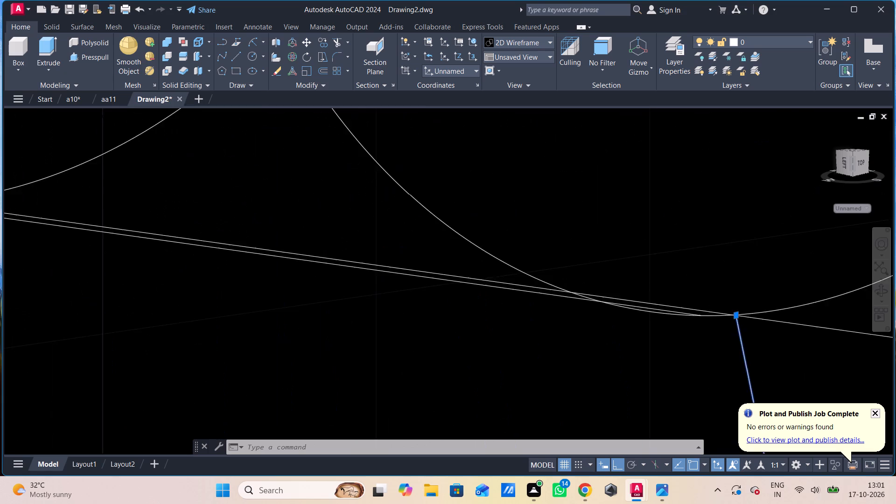
{"action": "left_click", "coordinate": [400, 301]}
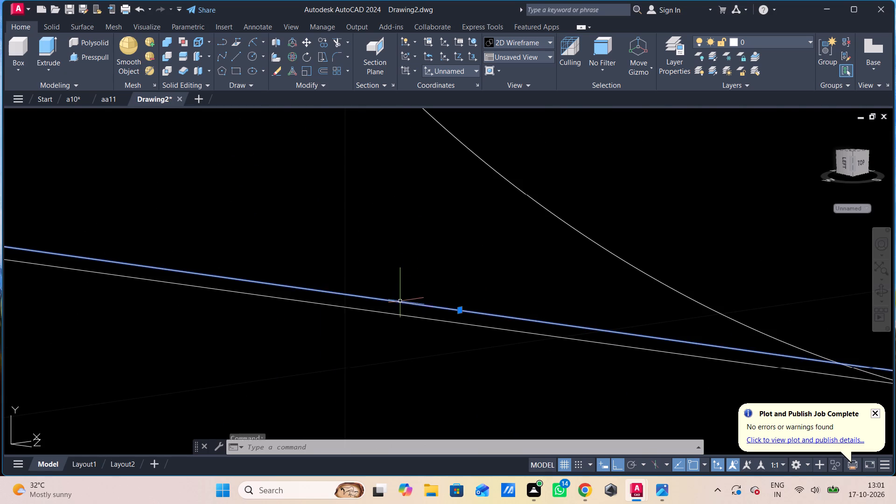
{"action": "scroll", "coordinate": [415, 304], "scroll_direction": "down", "scroll_amount": 3}
{"action": "scroll", "coordinate": [455, 305], "scroll_direction": "down", "scroll_amount": 2}
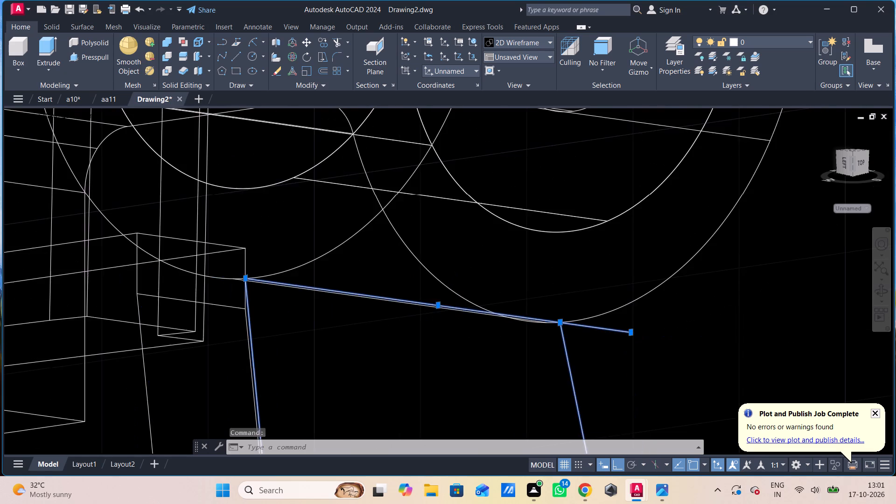
{"action": "type", "text": "m"}
{"action": "key", "text": "space"}
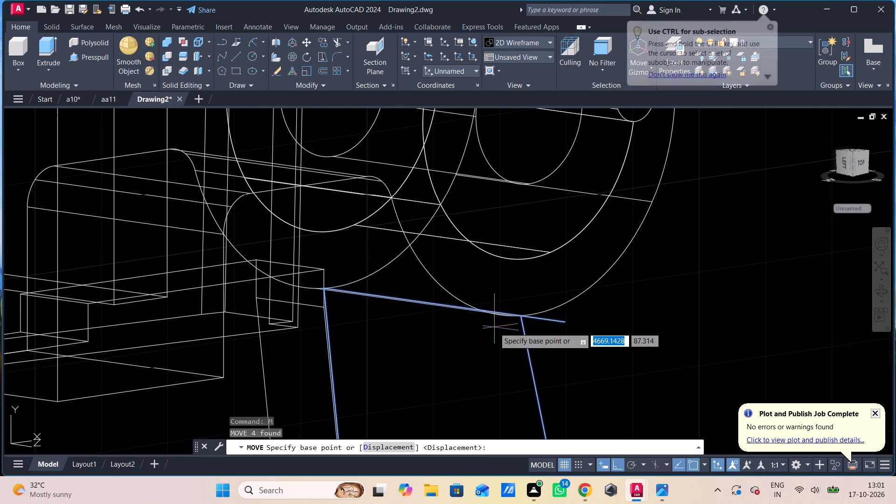
{"action": "scroll", "coordinate": [526, 336], "scroll_direction": "down", "scroll_amount": 3}
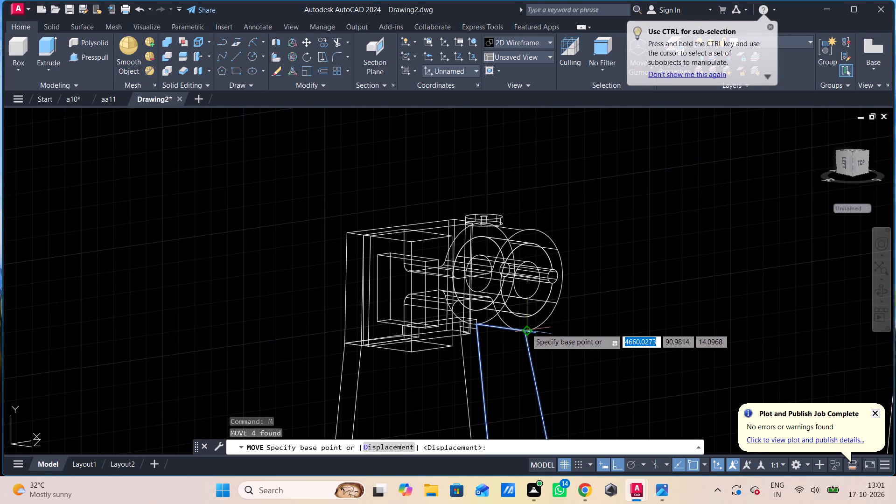
{"action": "middle_click_drag", "start_coordinate": [526, 329], "coordinate": [421, 172]}
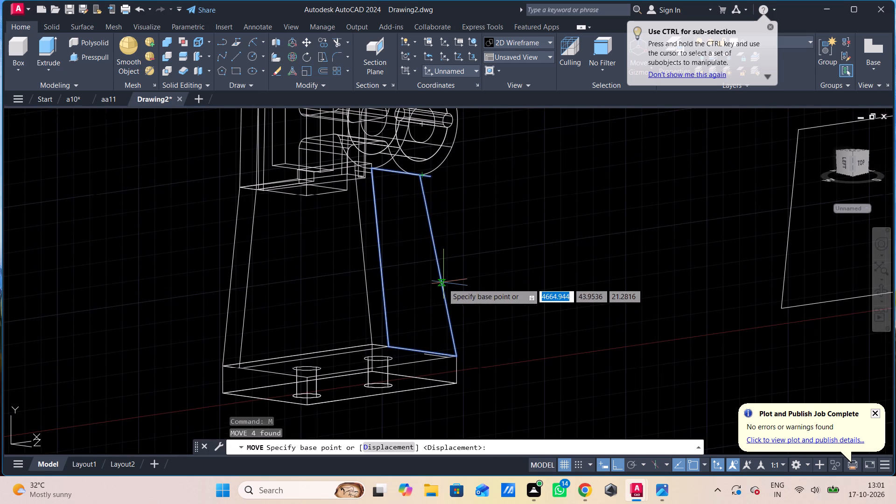
{"action": "left_click", "coordinate": [443, 283]}
{"action": "left_click", "coordinate": [649, 313]}
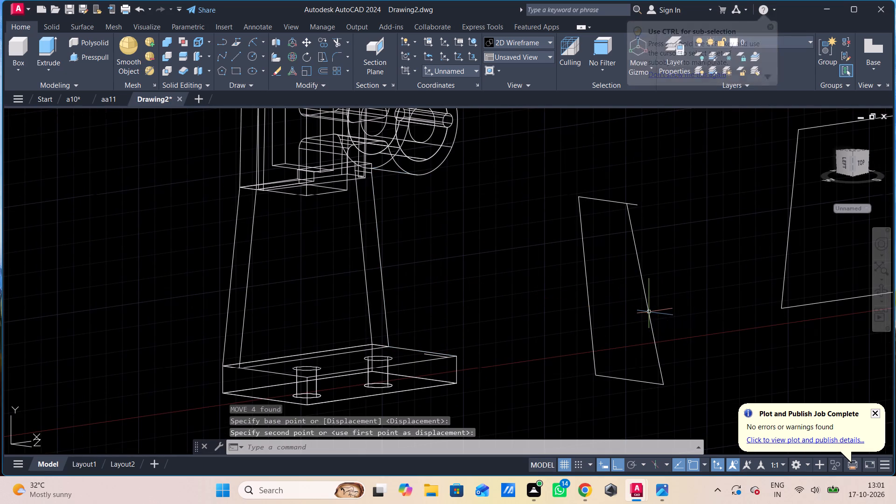
{"action": "key", "text": "Escape"}
Shorten the profile's top line so its overhanging end meets the upper end of the sloping outer line.
{"action": "scroll", "coordinate": [650, 228], "scroll_direction": "up", "scroll_amount": 3}
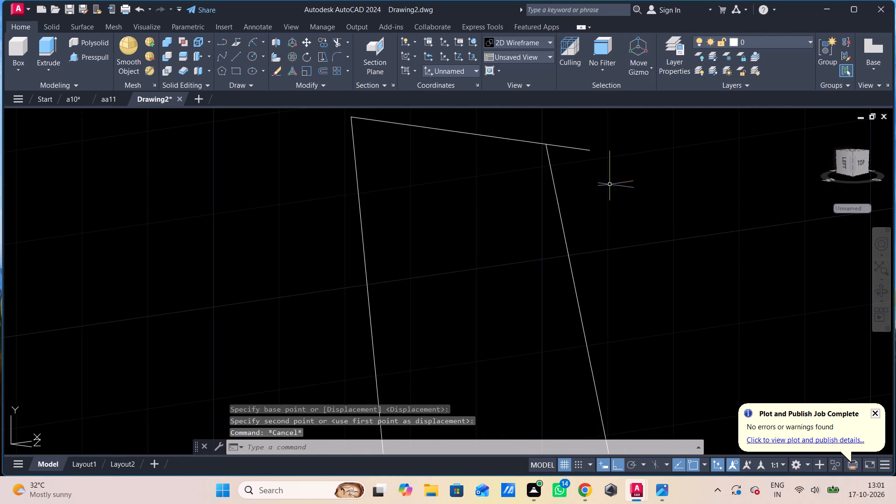
{"action": "left_click", "coordinate": [564, 145]}
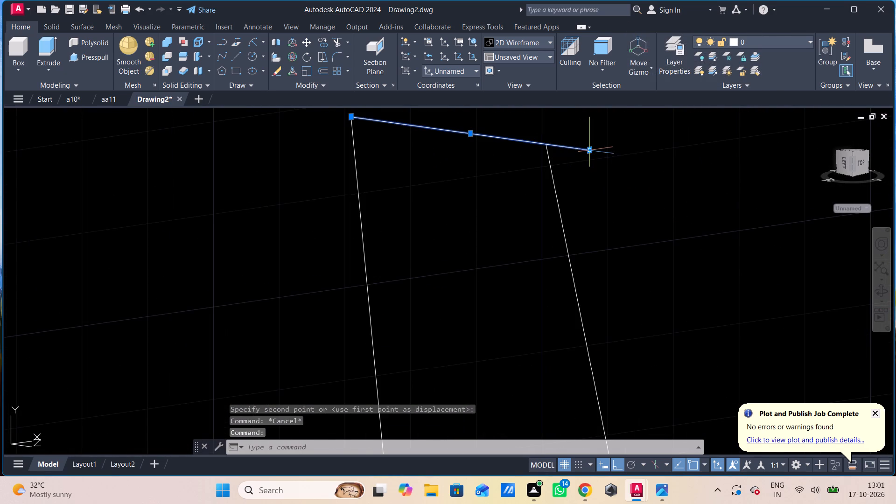
{"action": "left_click", "coordinate": [593, 153]}
{"action": "left_click", "coordinate": [551, 144]}
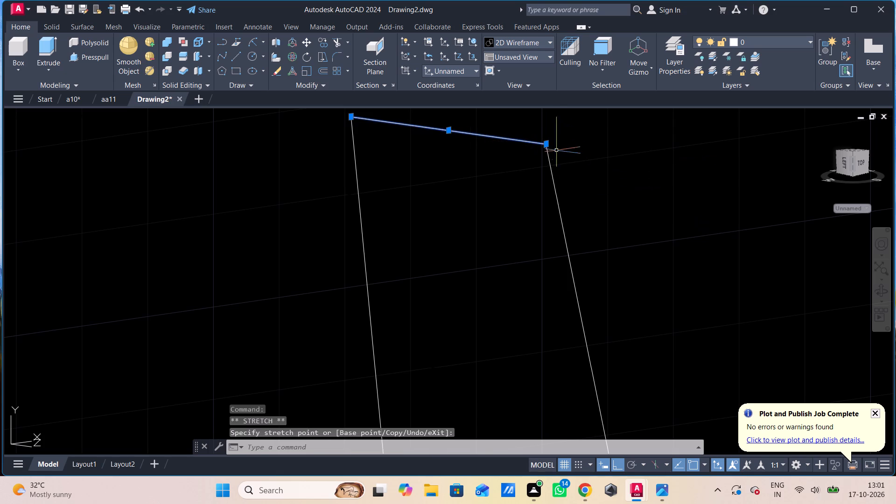
Join the four lines of the support profile into a single closed polyline.
{"action": "scroll", "coordinate": [573, 162], "scroll_direction": "down", "scroll_amount": 2}
{"action": "middle_click_drag", "start_coordinate": [573, 175], "coordinate": [560, 134]}
{"action": "left_click", "coordinate": [621, 156]}
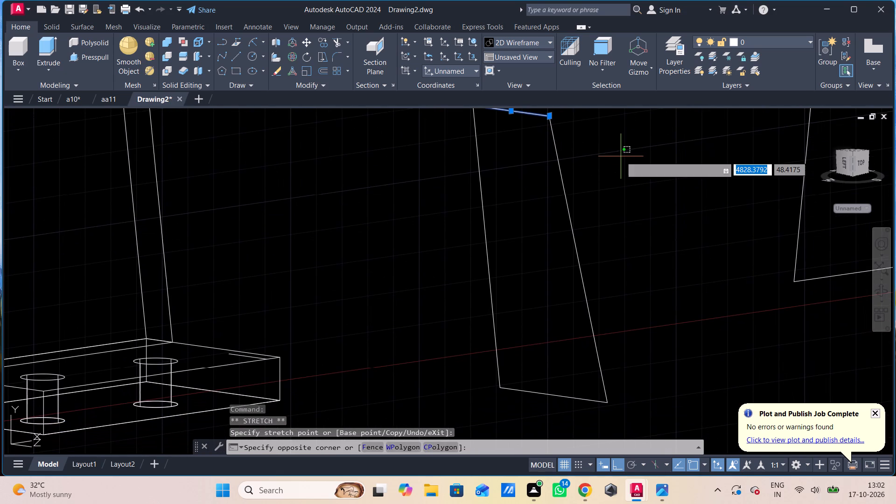
{"action": "key", "text": "Escape"}
{"action": "left_click", "coordinate": [624, 152]}
{"action": "left_click", "coordinate": [412, 403]}
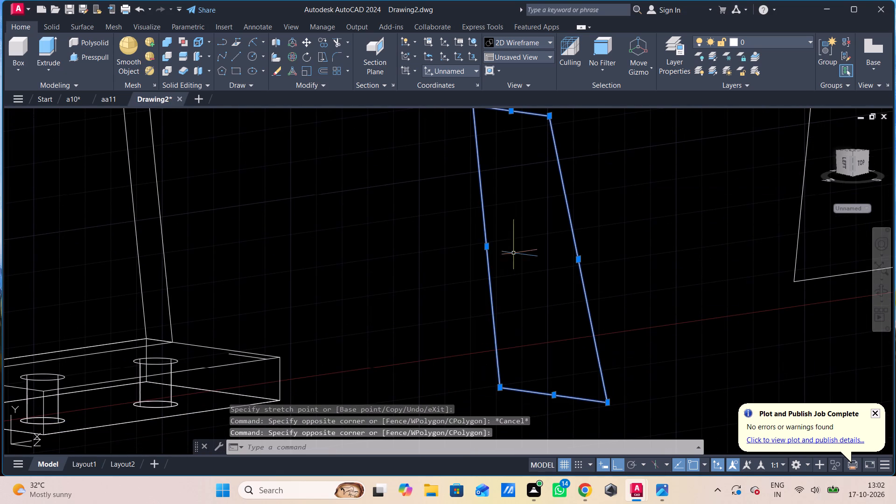
{"action": "key", "text": "j"}
{"action": "key", "text": "Return"}
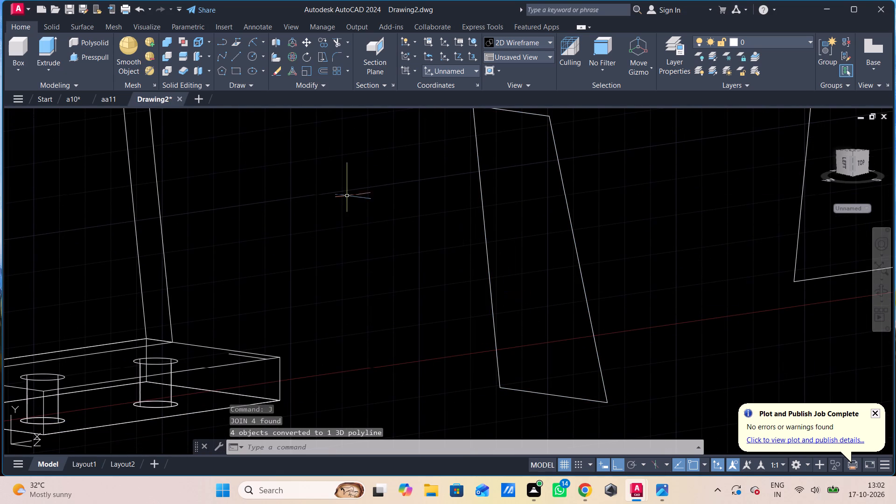
Presspull the joined support profile to a thickness of 10.
{"action": "left_click", "coordinate": [96, 61]}
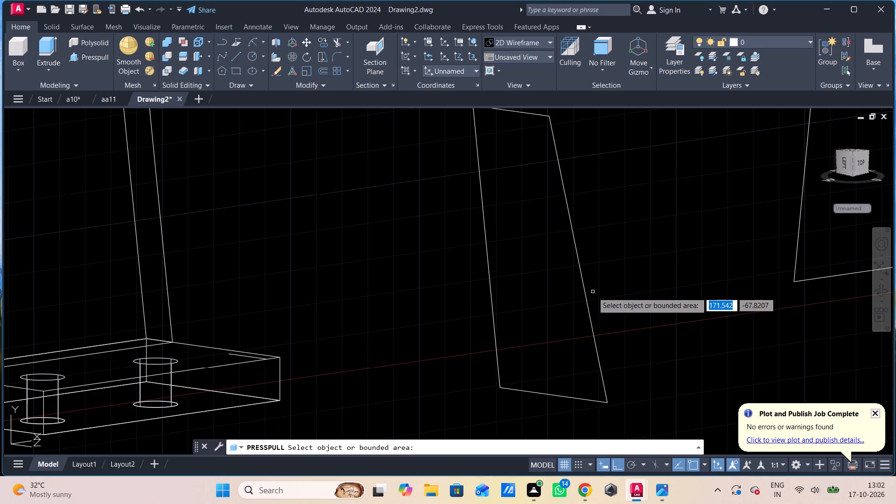
{"action": "left_click", "coordinate": [587, 294]}
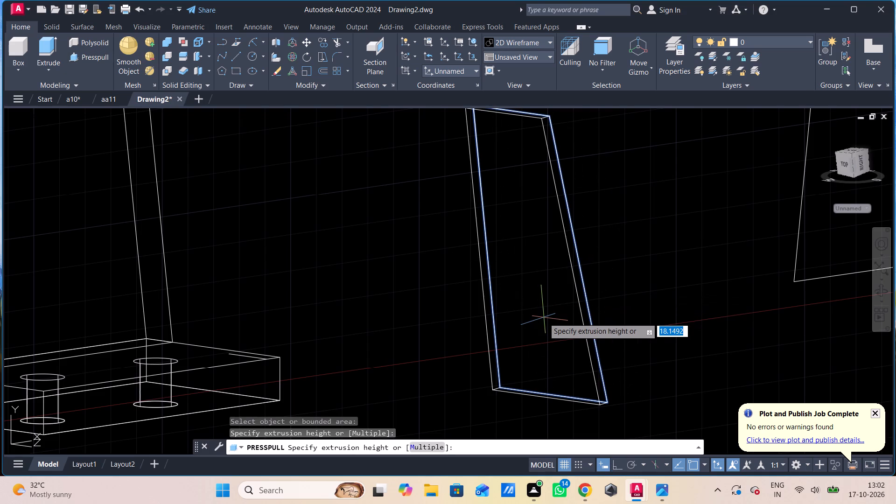
{"action": "type", "text": "10"}
{"action": "key", "text": "Return"}
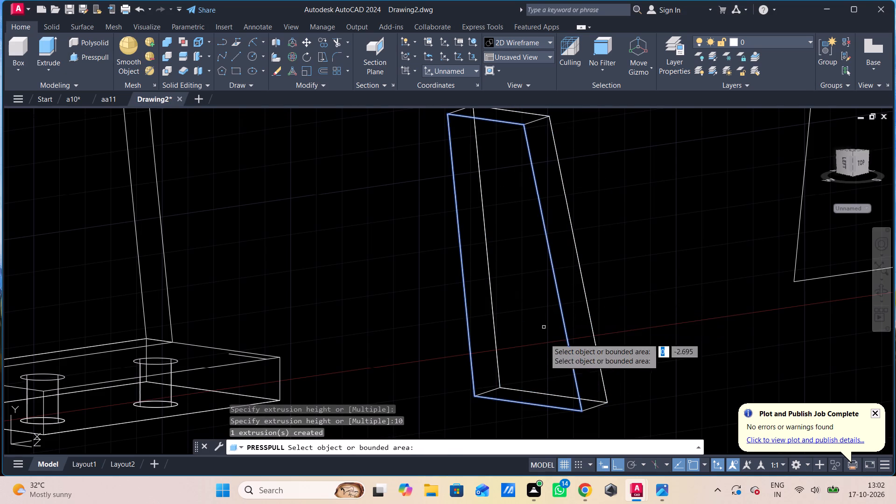
{"action": "key", "text": "Escape"}
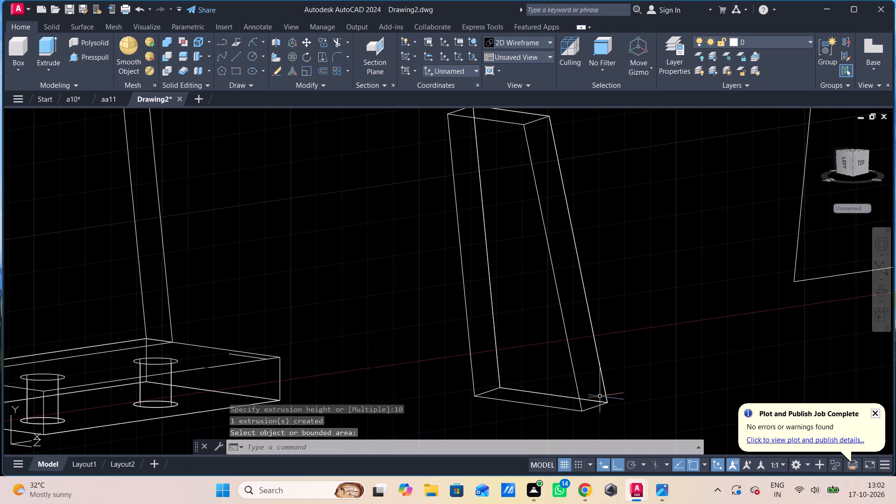
Switch the visual style back to Shades of Gray.
{"action": "left_click", "coordinate": [94, 112]}
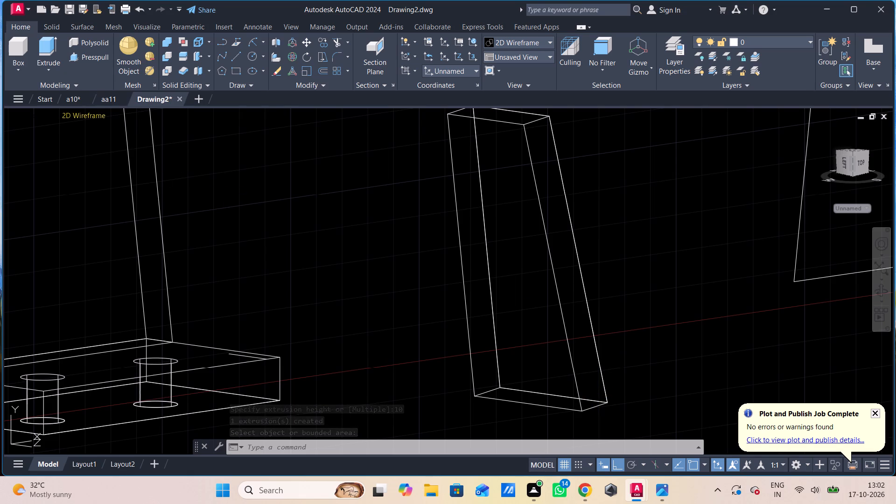
{"action": "left_click", "coordinate": [124, 221]}
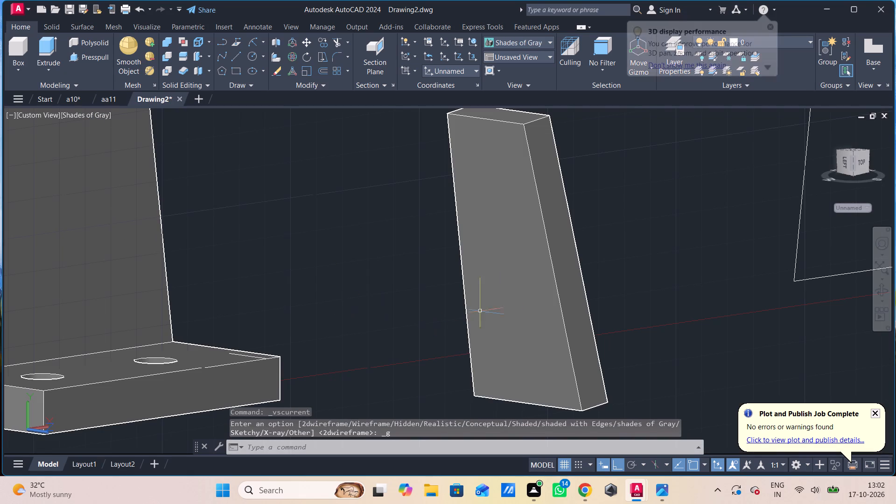
Move the support rib by its outer bottom corner onto the base plate's top corner, beneath the ring.
{"action": "left_click", "coordinate": [529, 304]}
{"action": "type", "text": "m"}
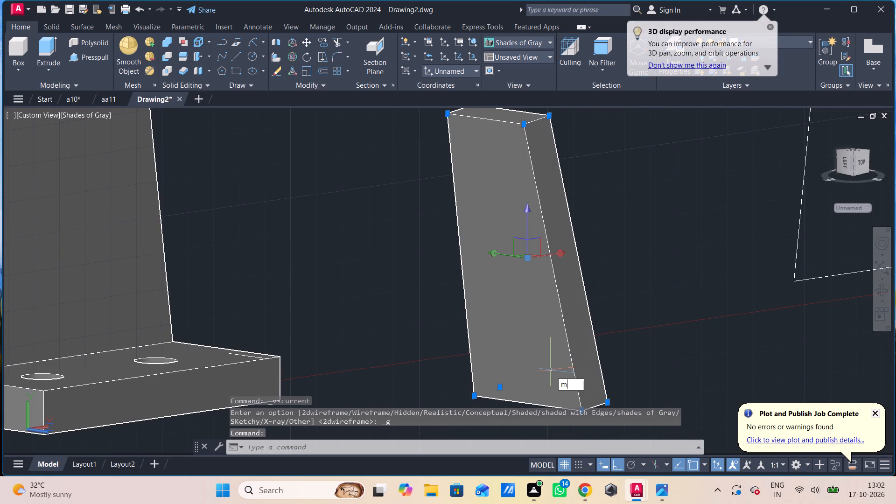
{"action": "key", "text": "space"}
{"action": "left_click", "coordinate": [609, 403]}
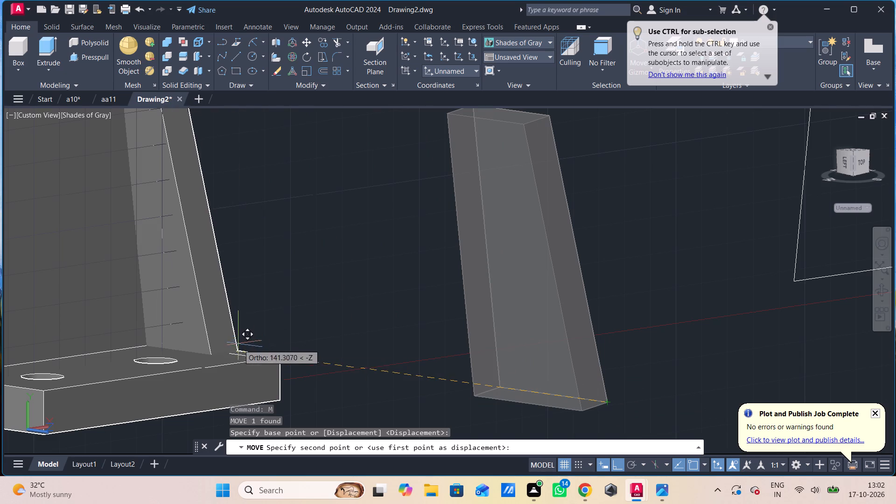
{"action": "scroll", "coordinate": [285, 340], "scroll_direction": "up", "scroll_amount": 5}
{"action": "middle_click_drag", "start_coordinate": [249, 341], "coordinate": [274, 199]}
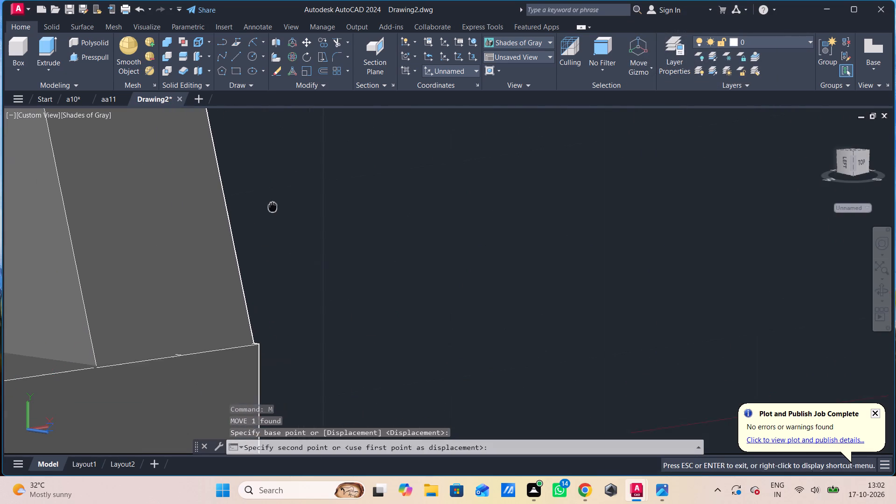
{"action": "middle_click_drag", "start_coordinate": [274, 199], "coordinate": [283, 161]}
{"action": "left_click", "coordinate": [269, 301]}
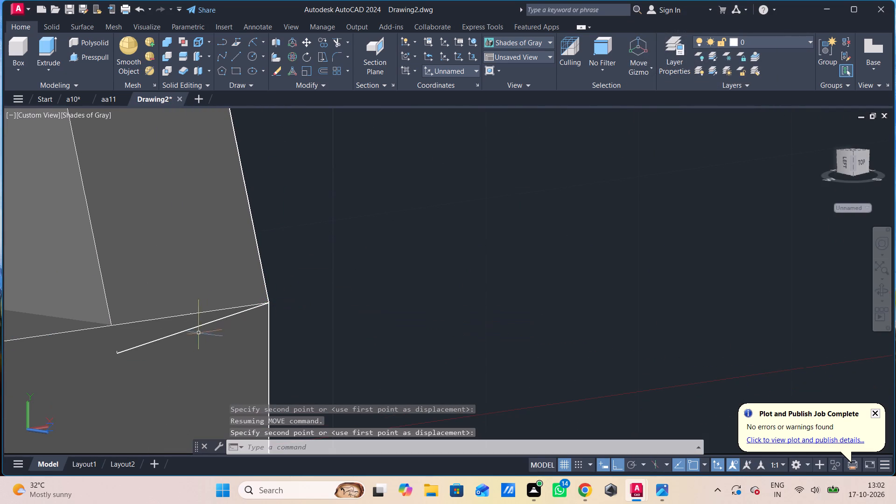
{"action": "scroll", "coordinate": [200, 325], "scroll_direction": "down", "scroll_amount": 2}
{"action": "scroll", "coordinate": [246, 343], "scroll_direction": "down", "scroll_amount": 3}
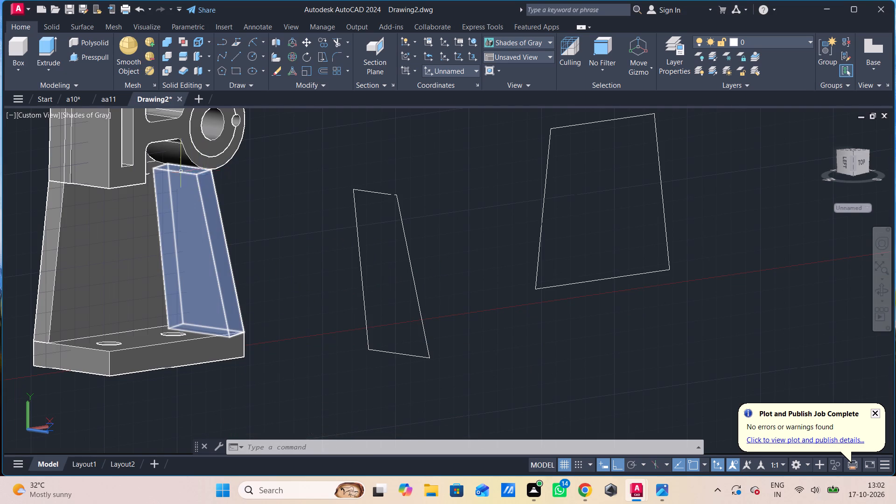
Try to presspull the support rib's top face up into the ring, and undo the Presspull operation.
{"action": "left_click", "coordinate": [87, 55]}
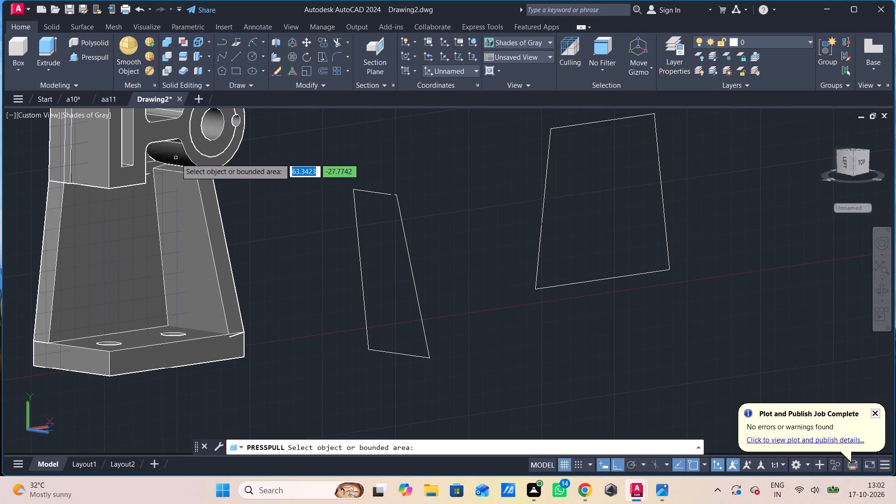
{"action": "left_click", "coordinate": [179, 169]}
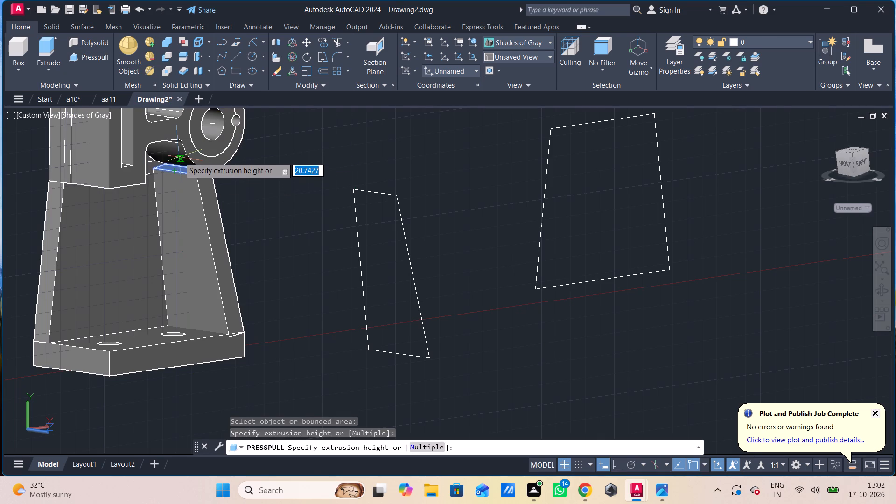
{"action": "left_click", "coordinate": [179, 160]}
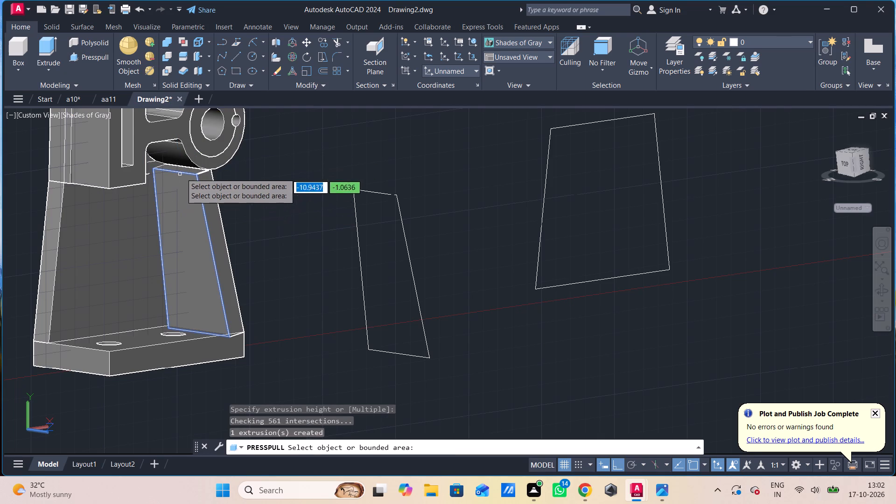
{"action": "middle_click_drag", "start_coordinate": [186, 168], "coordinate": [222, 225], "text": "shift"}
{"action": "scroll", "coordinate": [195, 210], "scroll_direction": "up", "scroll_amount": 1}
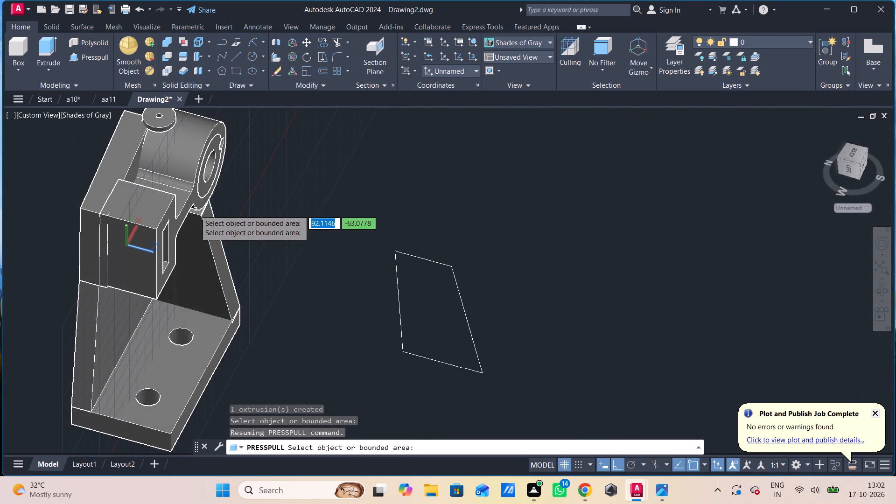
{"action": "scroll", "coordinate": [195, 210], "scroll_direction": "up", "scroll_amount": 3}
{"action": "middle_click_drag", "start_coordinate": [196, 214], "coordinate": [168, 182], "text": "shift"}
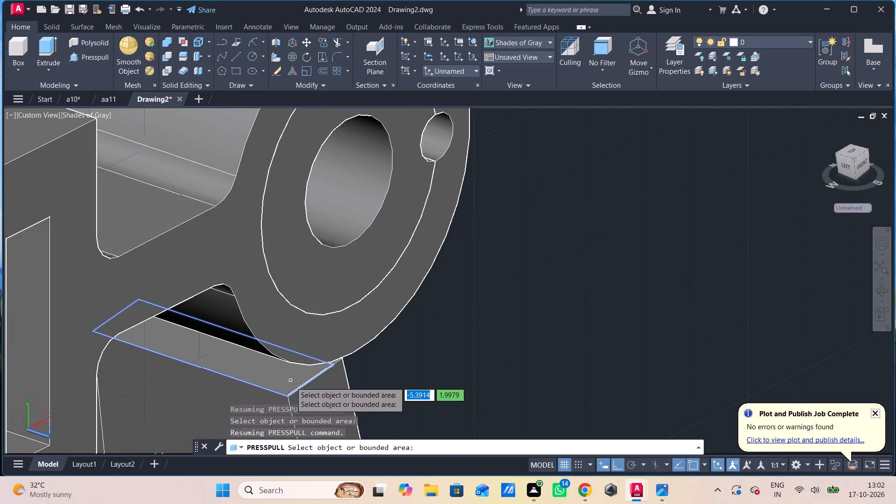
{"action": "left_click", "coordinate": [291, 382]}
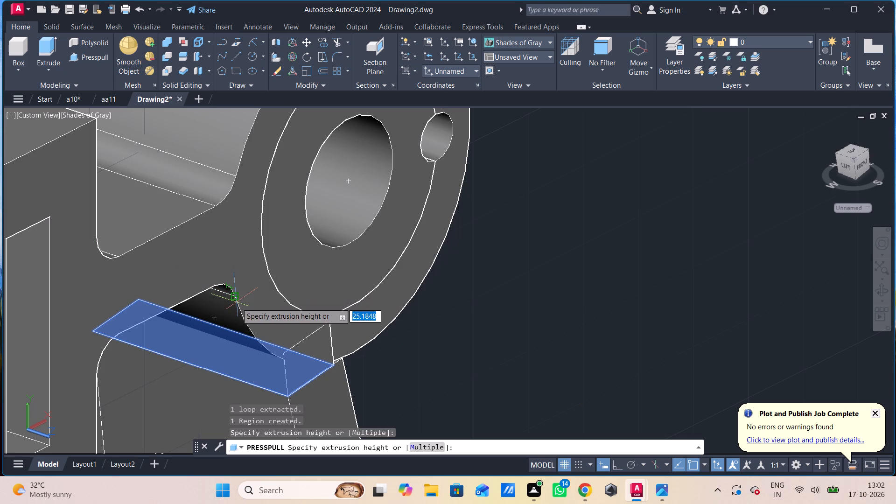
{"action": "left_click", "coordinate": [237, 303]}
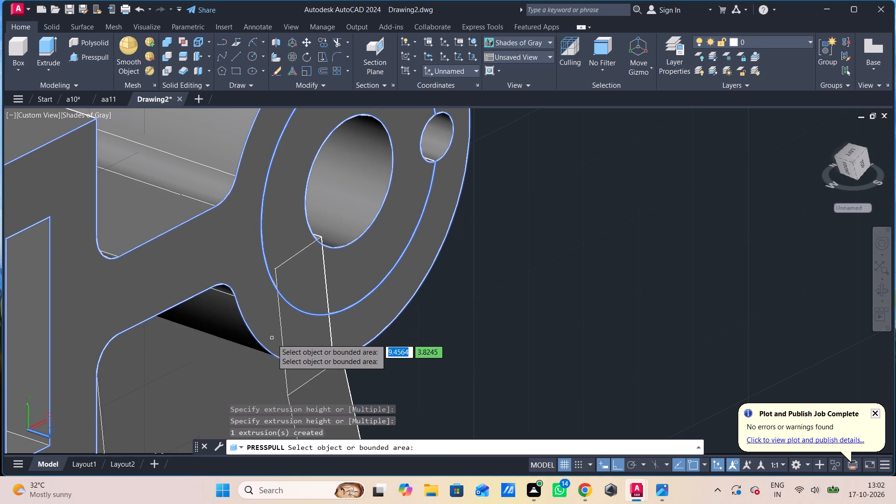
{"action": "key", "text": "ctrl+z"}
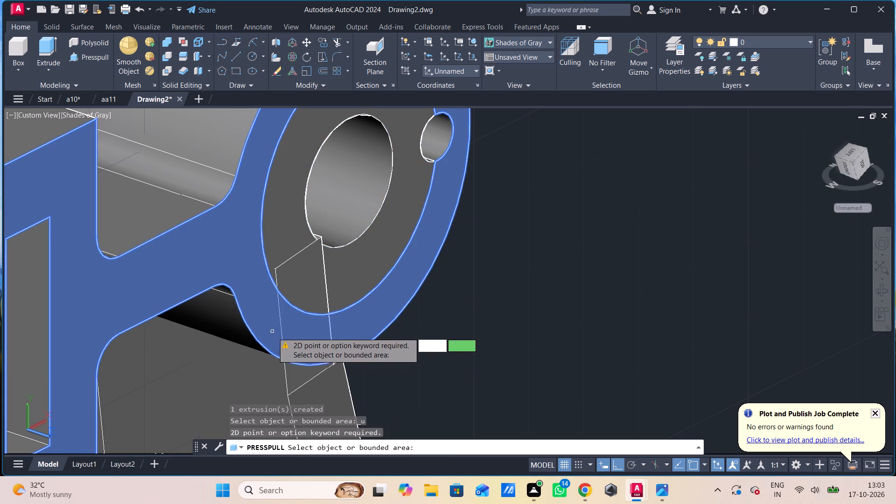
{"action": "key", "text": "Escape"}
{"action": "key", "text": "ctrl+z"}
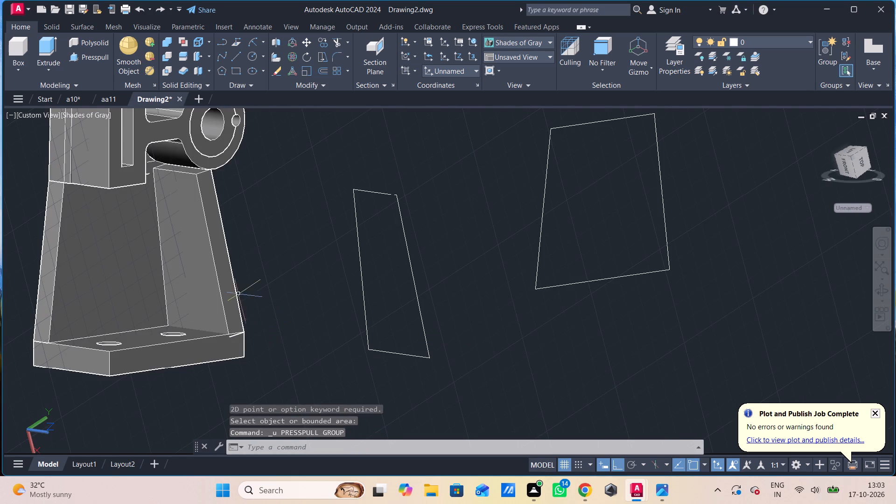
Presspull the support rib's top face upward until it overlaps the lower part of the ring.
{"action": "left_click", "coordinate": [92, 56]}
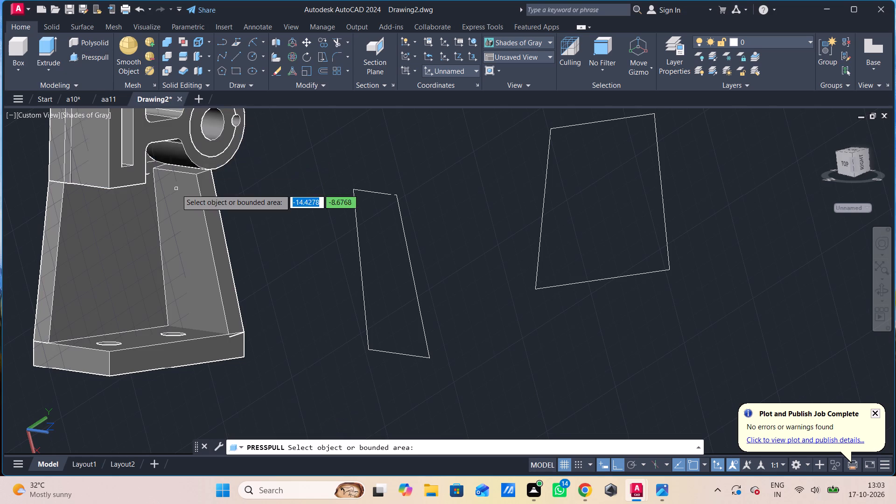
{"action": "scroll", "coordinate": [177, 190], "scroll_direction": "up", "scroll_amount": 4}
{"action": "middle_click", "coordinate": [182, 189], "text": "shift"}
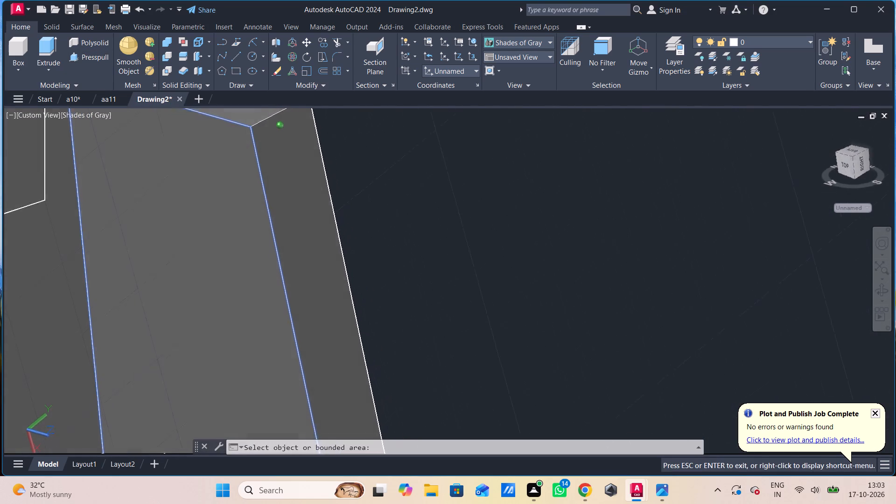
{"action": "middle_click_drag", "start_coordinate": [203, 182], "coordinate": [122, 238]}
{"action": "left_click", "coordinate": [165, 169]}
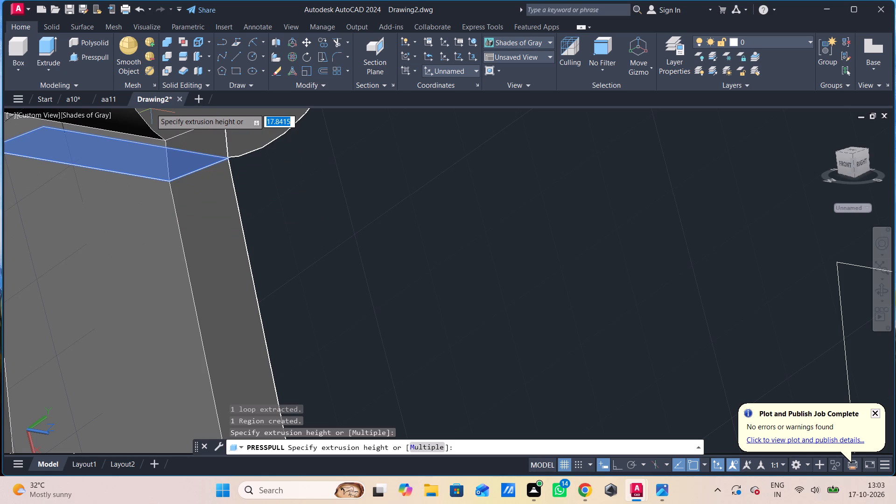
{"action": "middle_click_drag", "start_coordinate": [138, 127], "coordinate": [233, 264]}
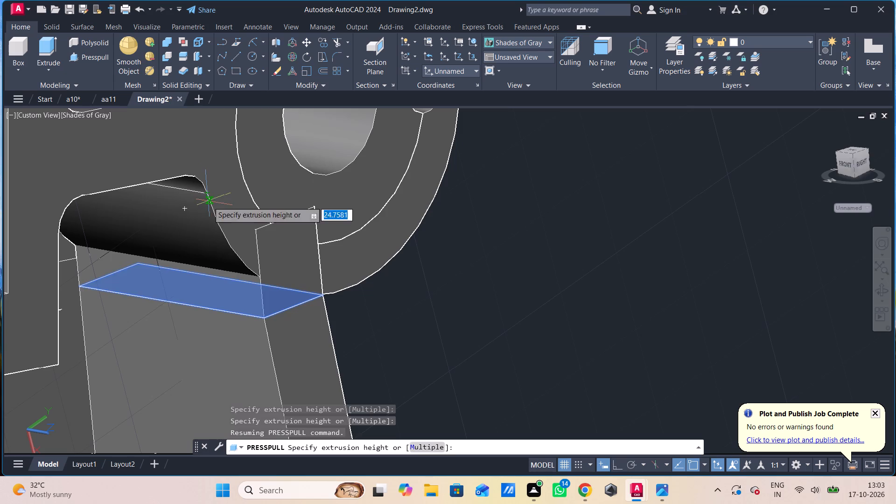
{"action": "left_click", "coordinate": [208, 202]}
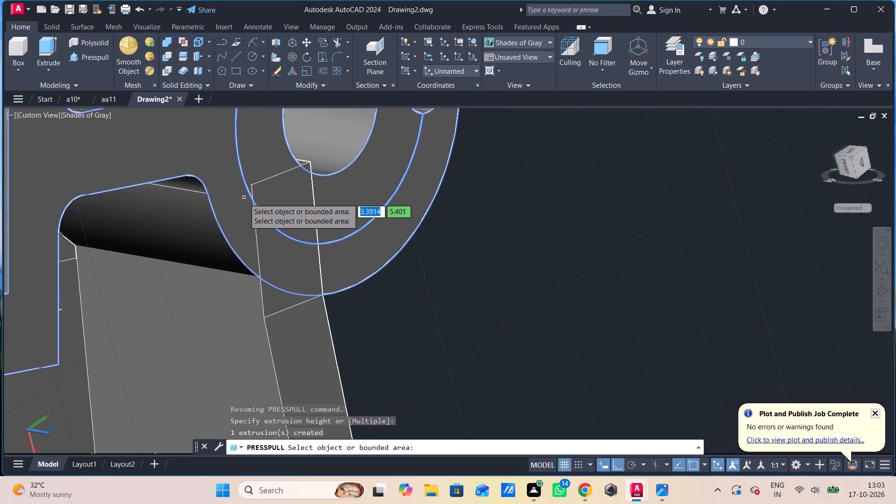
{"action": "scroll", "coordinate": [244, 198], "scroll_direction": "down", "scroll_amount": 1}
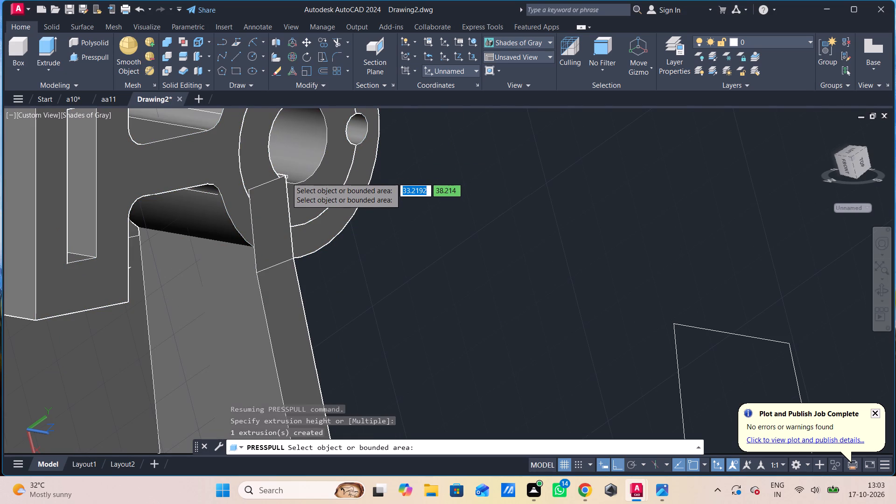
{"action": "scroll", "coordinate": [285, 181], "scroll_direction": "up", "scroll_amount": 5}
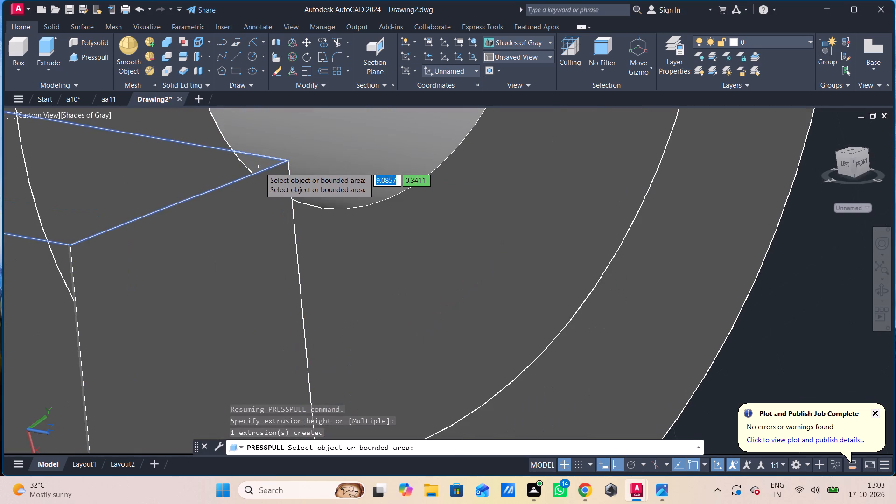
{"action": "key", "text": "Escape"}
Erase the two leftover four-sided profile outlines standing beside the assembled model.
{"action": "scroll", "coordinate": [275, 192], "scroll_direction": "down", "scroll_amount": 1}
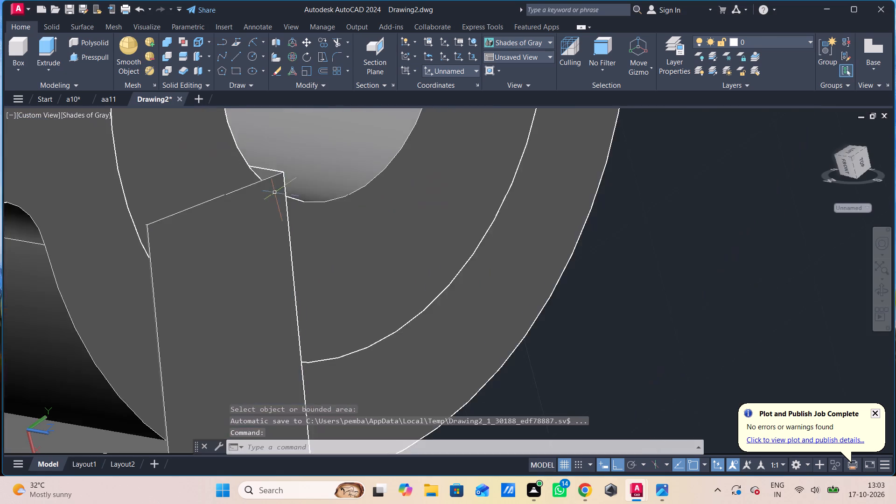
{"action": "scroll", "coordinate": [275, 193], "scroll_direction": "down", "scroll_amount": 2}
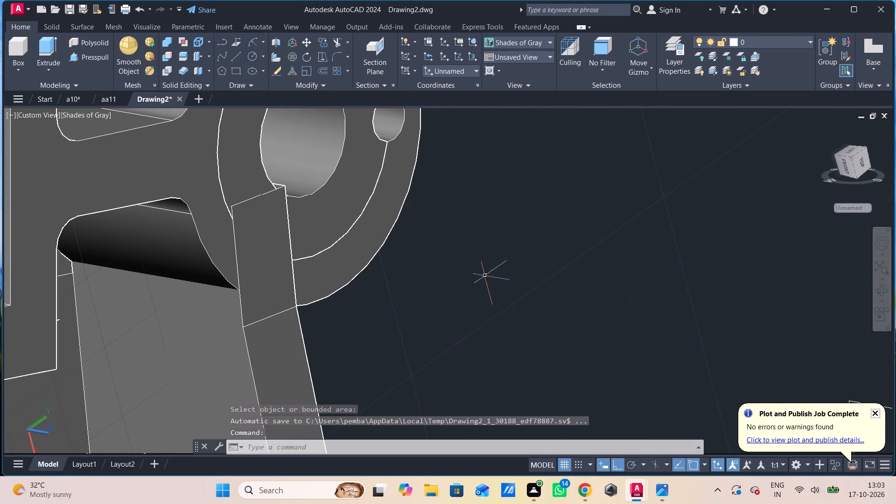
{"action": "middle_click_drag", "start_coordinate": [486, 276], "coordinate": [392, 297], "text": "shift"}
{"action": "scroll", "coordinate": [389, 300], "scroll_direction": "down", "scroll_amount": 3}
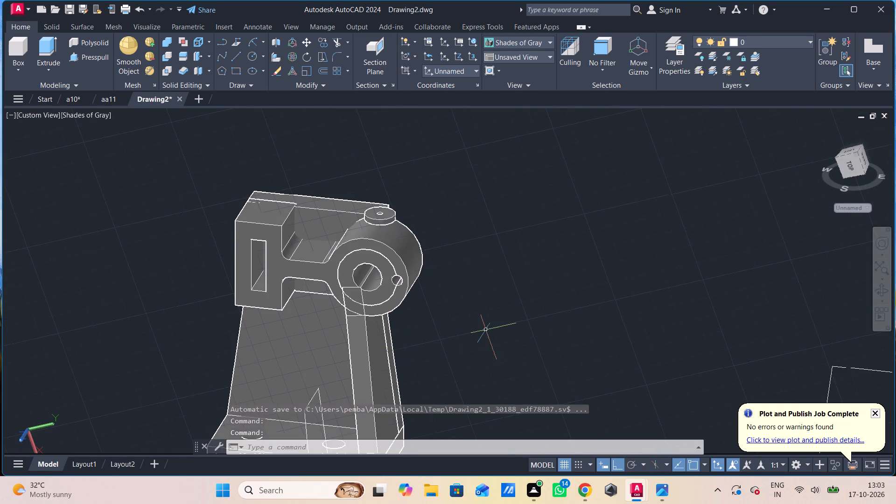
{"action": "middle_click_drag", "start_coordinate": [492, 328], "coordinate": [500, 304], "text": "shift"}
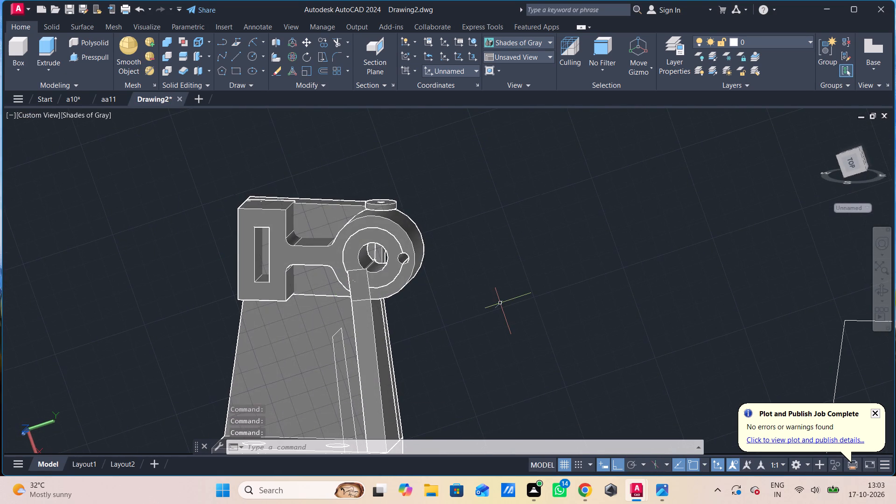
{"action": "scroll", "coordinate": [500, 317], "scroll_direction": "down", "scroll_amount": 3}
{"action": "middle_click_drag", "start_coordinate": [495, 325], "coordinate": [487, 297]}
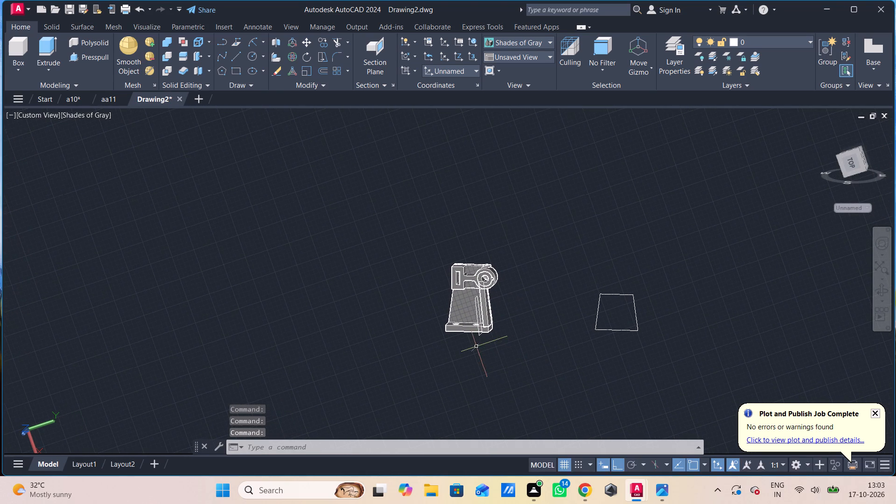
{"action": "middle_click_drag", "start_coordinate": [476, 347], "coordinate": [310, 331]}
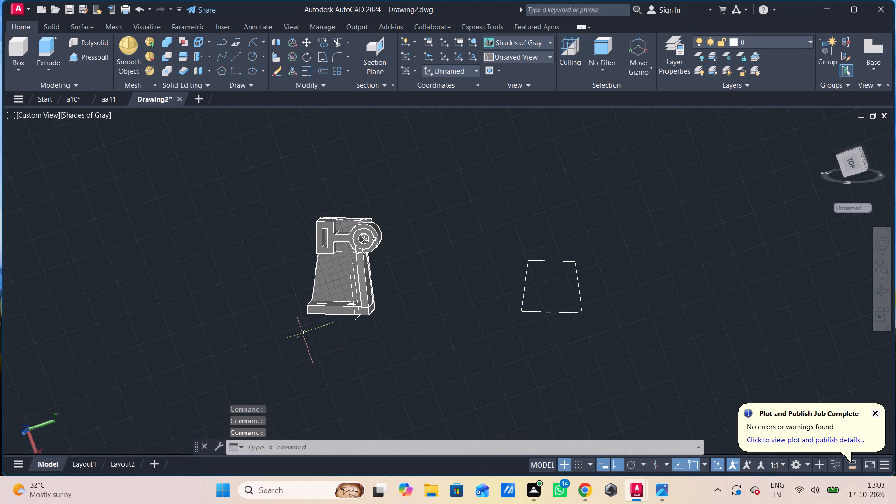
{"action": "middle_click_drag", "start_coordinate": [302, 334], "coordinate": [392, 340], "text": "shift"}
{"action": "left_click", "coordinate": [512, 242]}
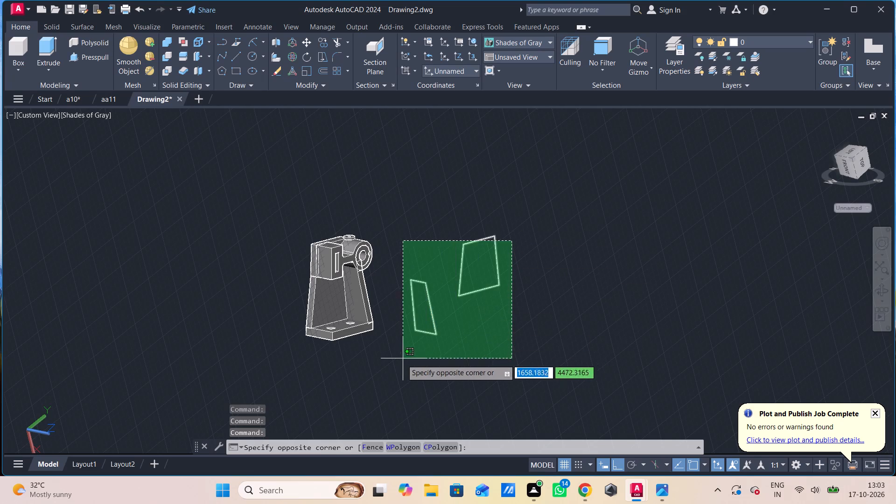
{"action": "left_click", "coordinate": [400, 353]}
{"action": "key", "text": "Delete"}
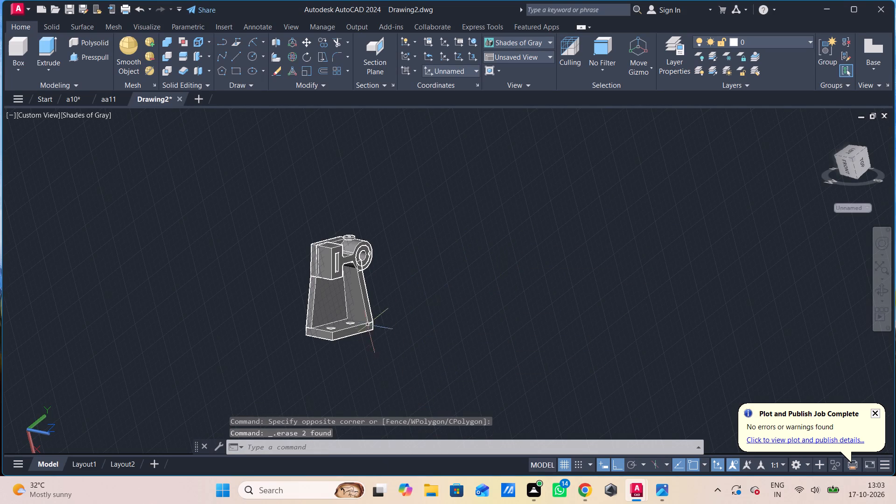
Switch the assembled model to the Front view.
{"action": "scroll", "coordinate": [370, 324], "scroll_direction": "up", "scroll_amount": 3}
{"action": "middle_click_drag", "start_coordinate": [375, 323], "coordinate": [364, 402]}
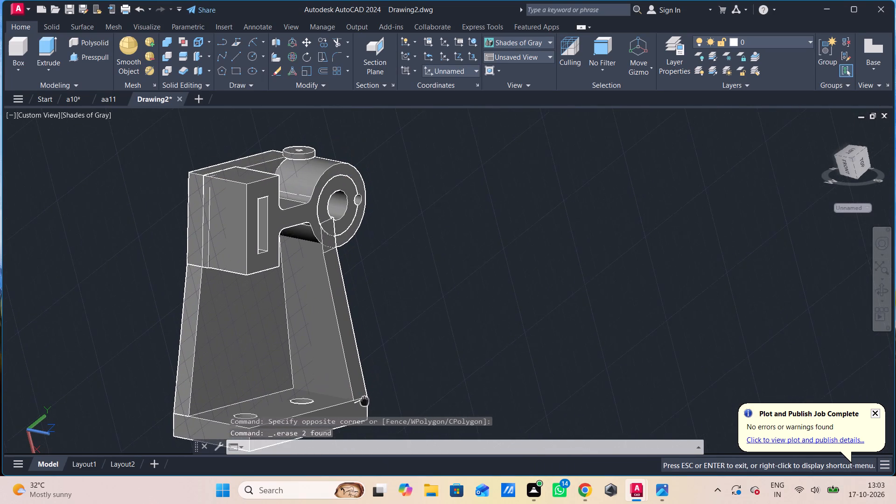
{"action": "middle_click_drag", "start_coordinate": [364, 402], "coordinate": [364, 408]}
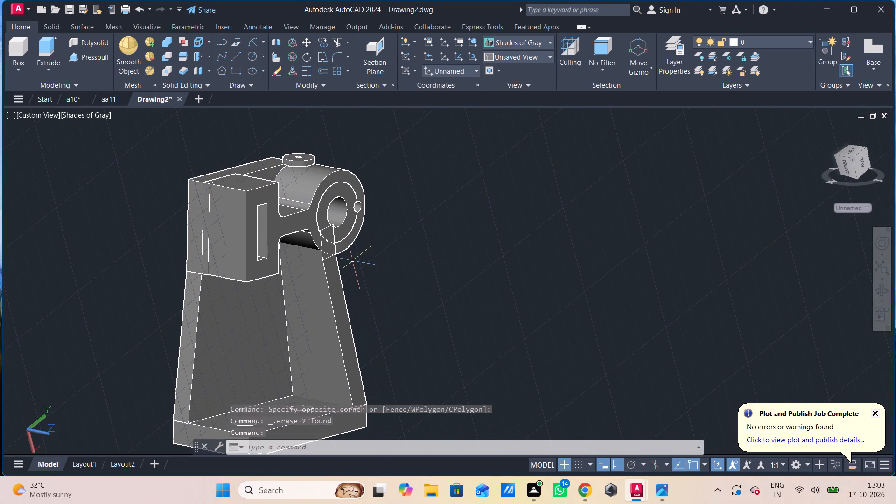
{"action": "scroll", "coordinate": [353, 261], "scroll_direction": "up", "scroll_amount": 3}
{"action": "middle_click_drag", "start_coordinate": [353, 261], "coordinate": [353, 317]}
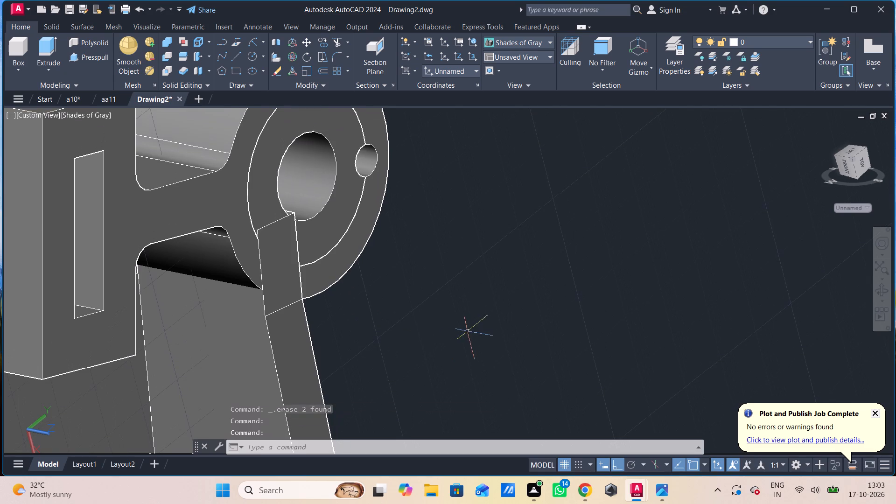
{"action": "left_click", "coordinate": [31, 115]}
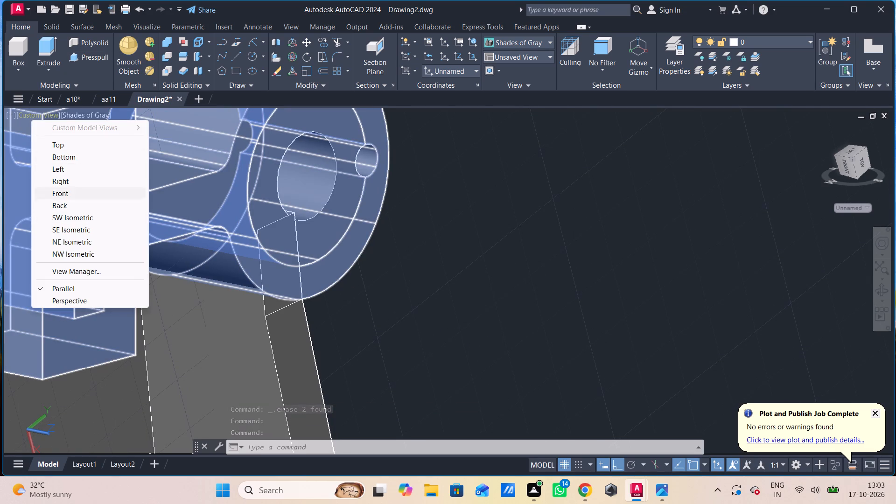
{"action": "left_click", "coordinate": [66, 190]}
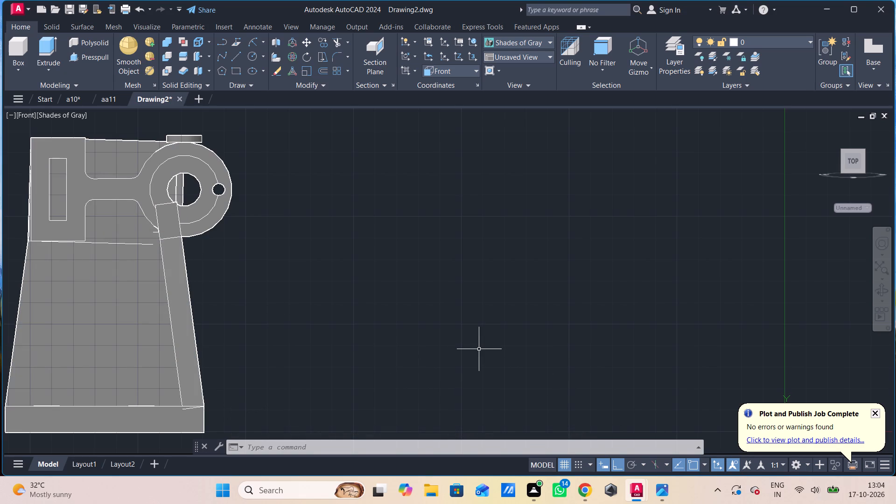
{"action": "middle_click_drag", "start_coordinate": [479, 350], "coordinate": [502, 361]}
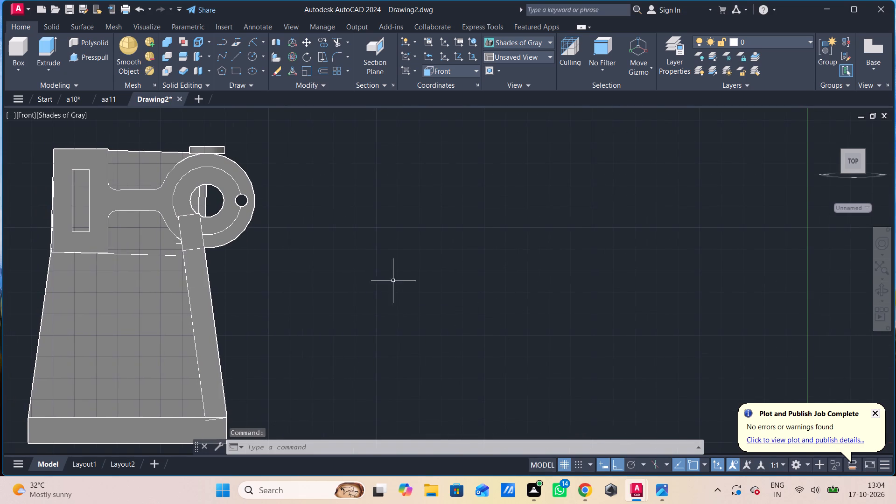
Draw a circle of radius 8 over the ring's central bore, concentric with it.
{"action": "key", "text": "c"}
{"action": "key", "text": "space"}
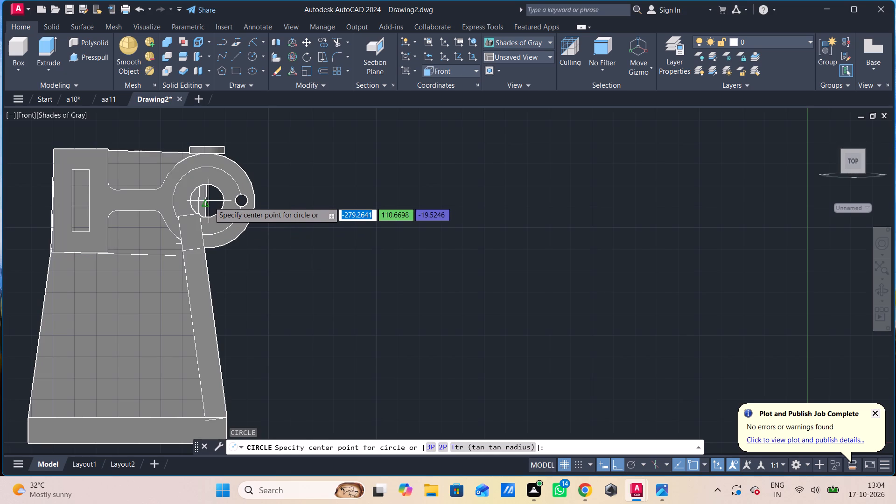
{"action": "scroll", "coordinate": [204, 203], "scroll_direction": "up", "scroll_amount": 4}
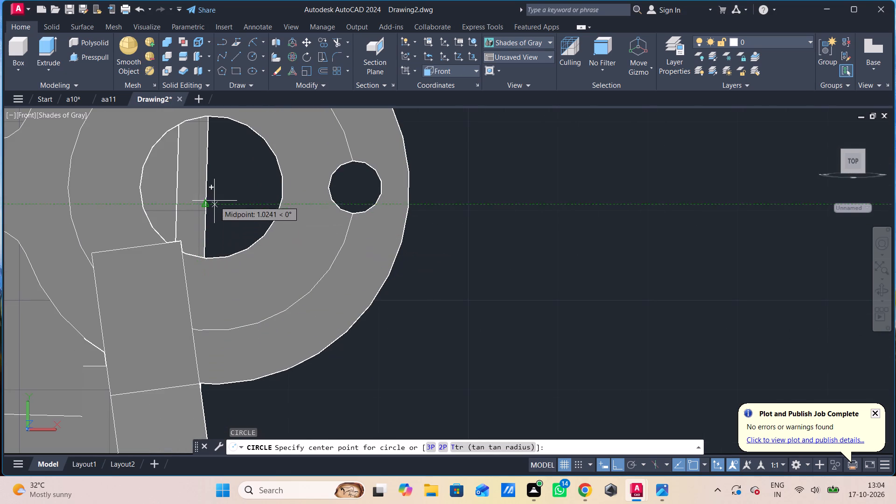
{"action": "left_click", "coordinate": [215, 189]}
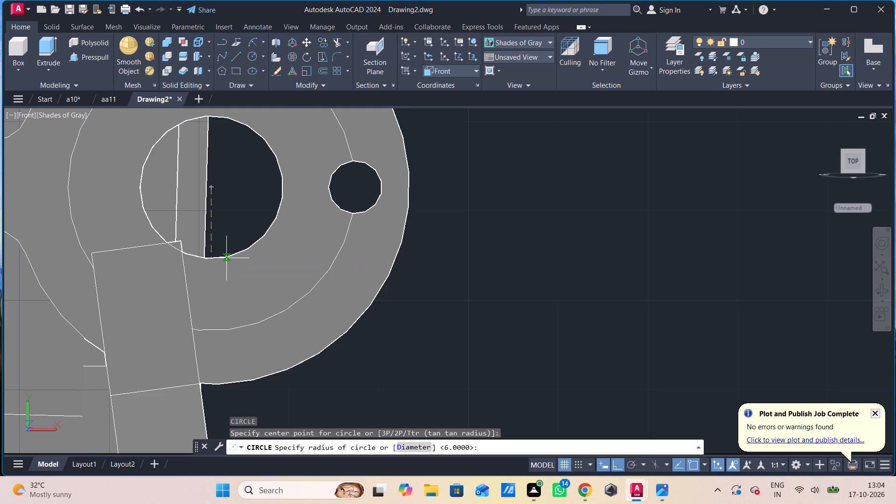
{"action": "left_click", "coordinate": [227, 259]}
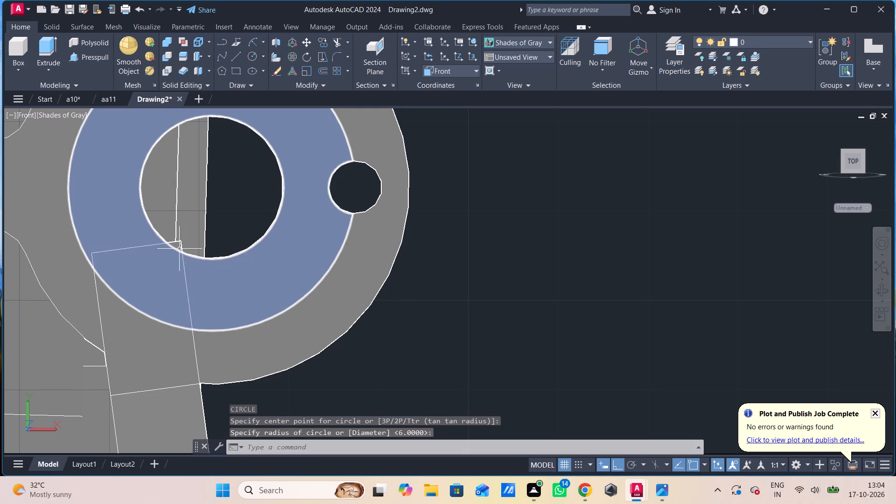
Presspull the bore circle about 75 back through the ring and the rear plate to form a cylinder protruding behind.
{"action": "left_click", "coordinate": [89, 57]}
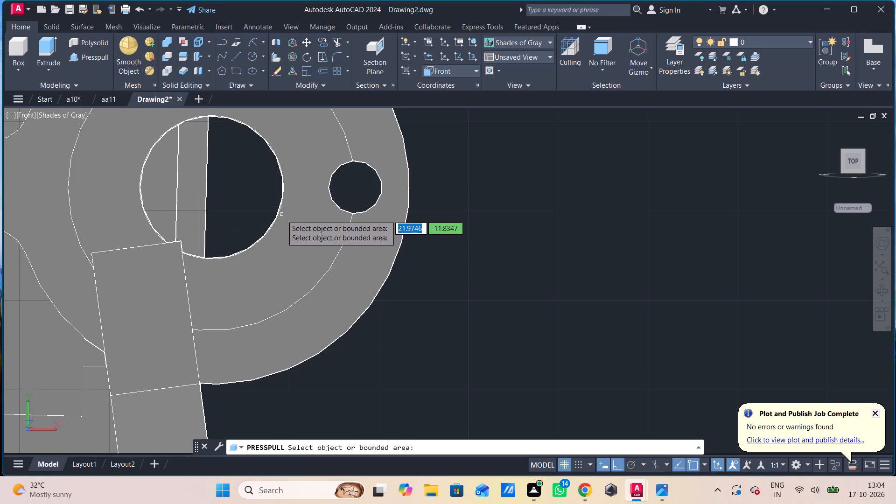
{"action": "left_click", "coordinate": [270, 143]}
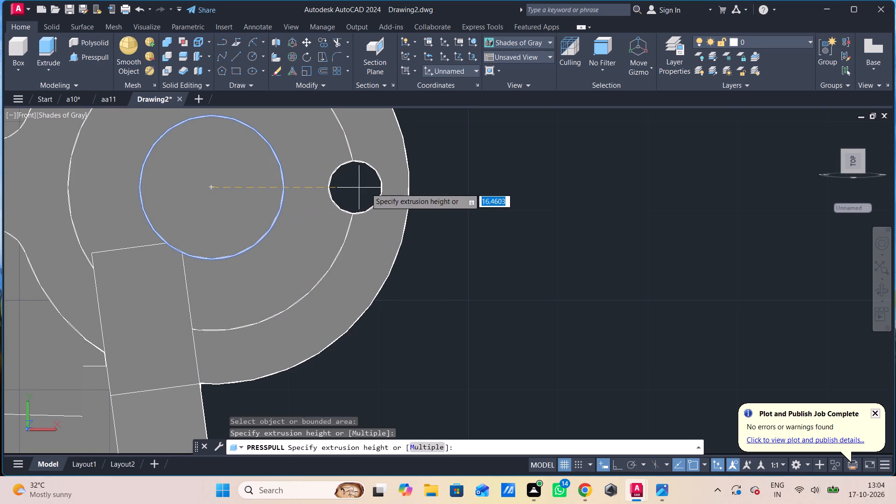
{"action": "middle_click_drag", "start_coordinate": [441, 194], "coordinate": [367, 237], "text": "shift"}
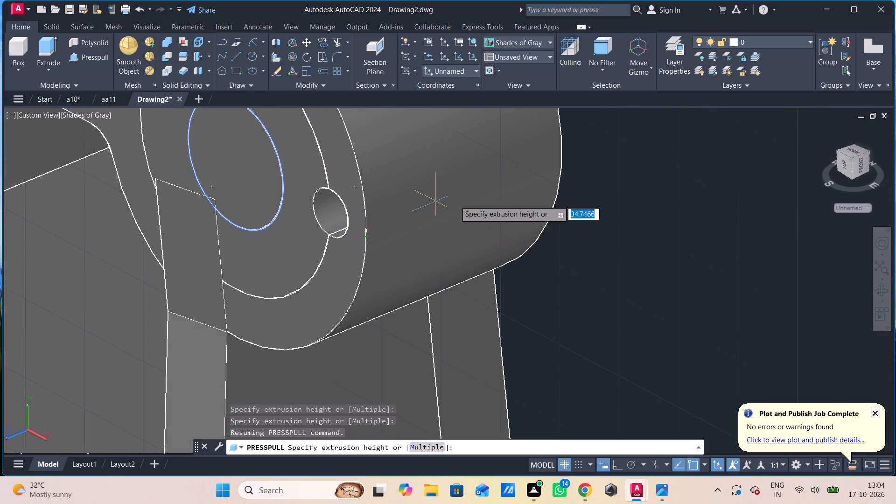
{"action": "left_click", "coordinate": [651, 152]}
{"action": "scroll", "coordinate": [651, 160], "scroll_direction": "down", "scroll_amount": 1}
{"action": "middle_click_drag", "start_coordinate": [651, 160], "coordinate": [615, 245]}
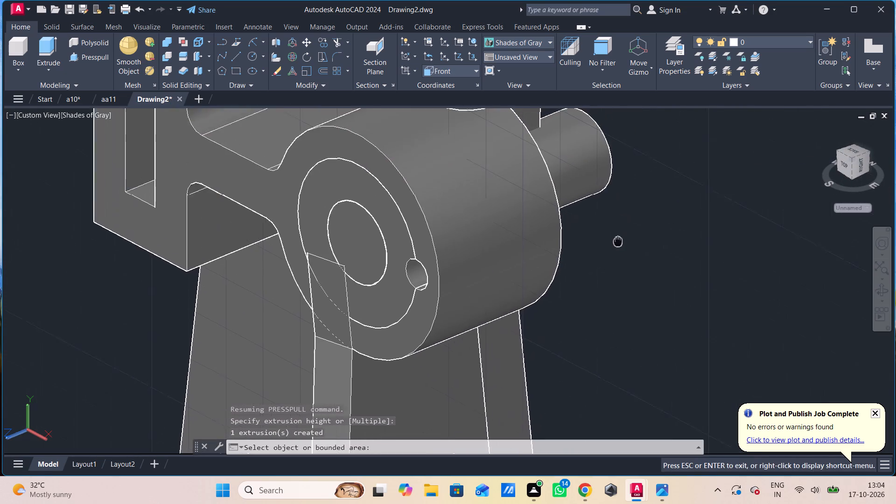
{"action": "middle_click_drag", "start_coordinate": [615, 245], "coordinate": [573, 284]}
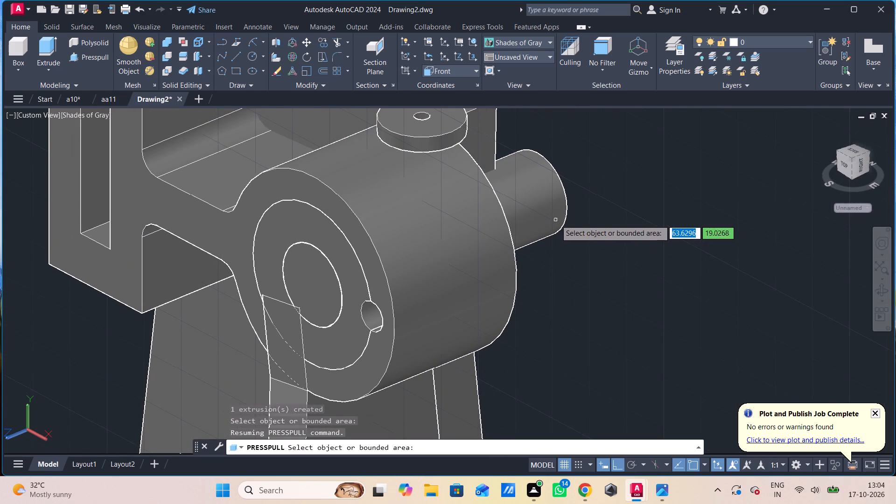
{"action": "key", "text": "Escape"}
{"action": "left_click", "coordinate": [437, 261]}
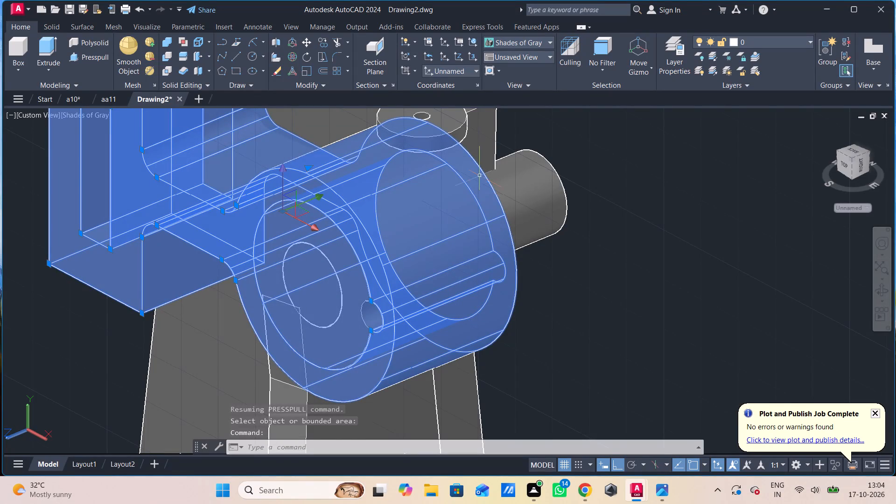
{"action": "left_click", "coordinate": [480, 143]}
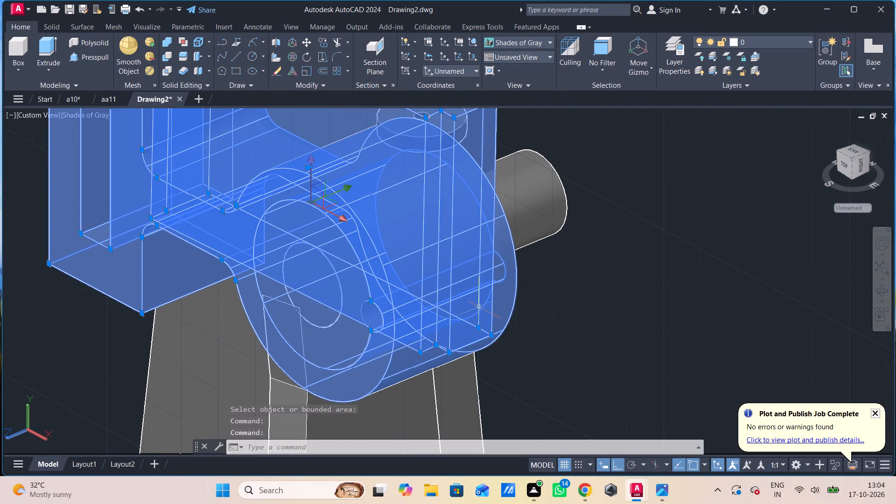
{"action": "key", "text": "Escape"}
Subtract the long cylinder from the slotted bracket and the upright plate behind the ring.
{"action": "key", "text": "s"}
{"action": "type", "text": "ub"}
{"action": "key", "text": "space"}
{"action": "left_click", "coordinate": [449, 242]}
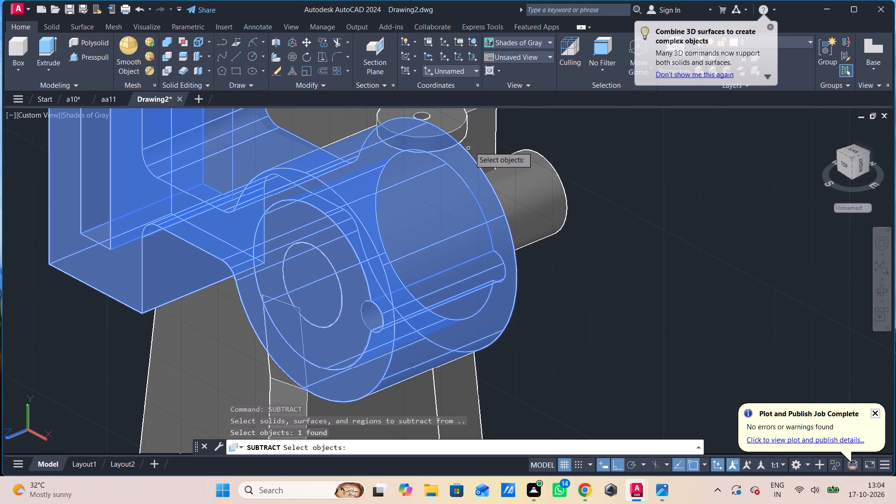
{"action": "left_click", "coordinate": [473, 138]}
{"action": "key", "text": "space"}
{"action": "left_click", "coordinate": [544, 204]}
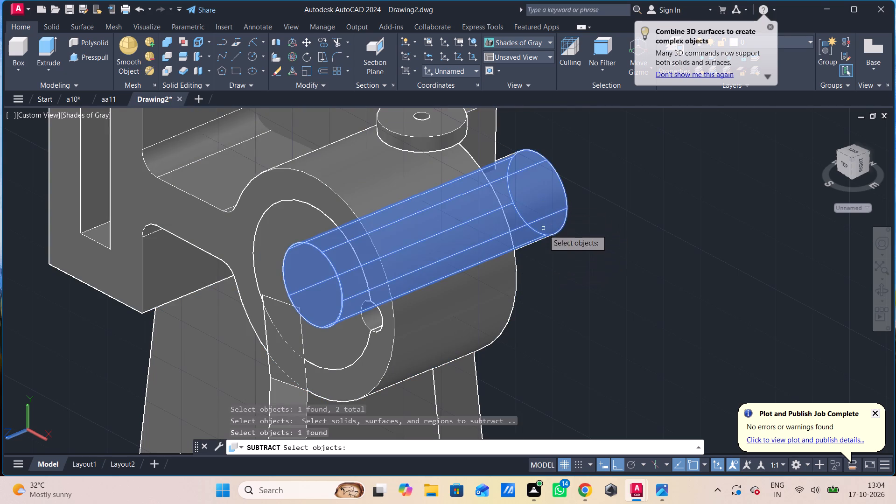
{"action": "key", "text": "space"}
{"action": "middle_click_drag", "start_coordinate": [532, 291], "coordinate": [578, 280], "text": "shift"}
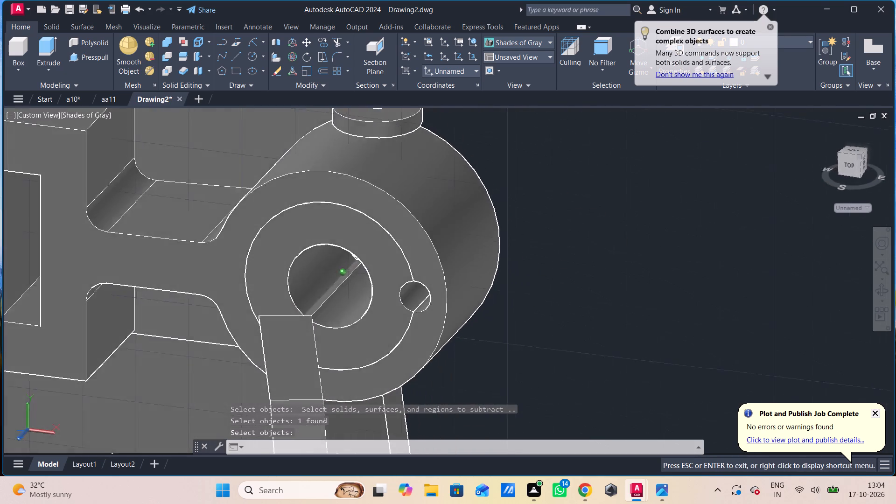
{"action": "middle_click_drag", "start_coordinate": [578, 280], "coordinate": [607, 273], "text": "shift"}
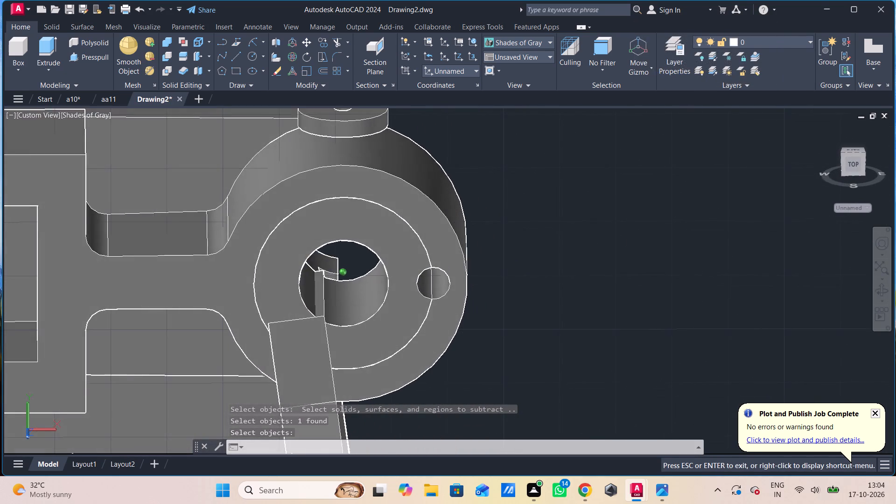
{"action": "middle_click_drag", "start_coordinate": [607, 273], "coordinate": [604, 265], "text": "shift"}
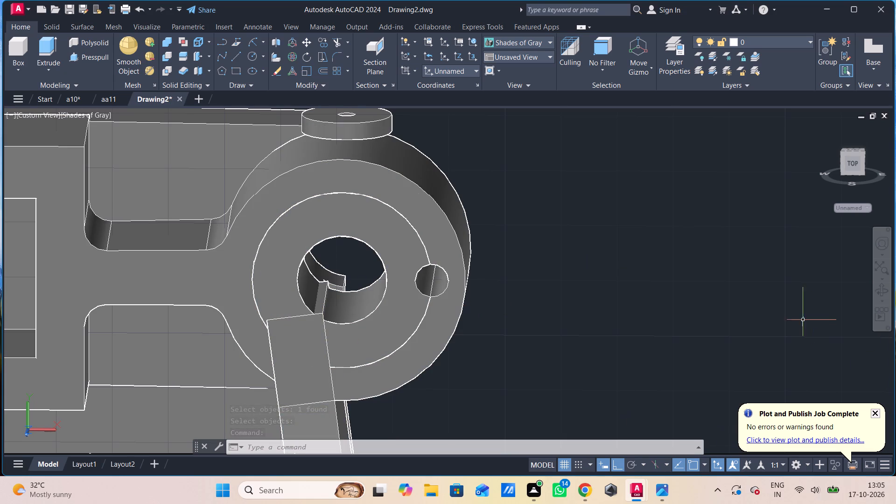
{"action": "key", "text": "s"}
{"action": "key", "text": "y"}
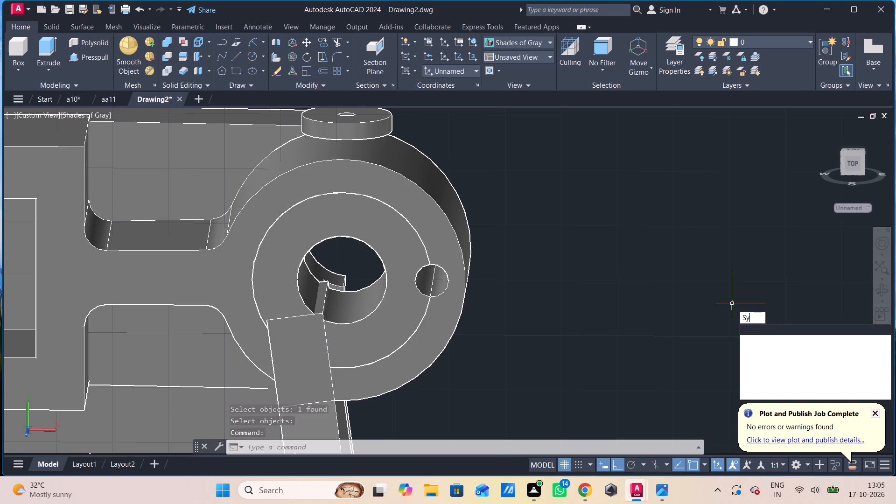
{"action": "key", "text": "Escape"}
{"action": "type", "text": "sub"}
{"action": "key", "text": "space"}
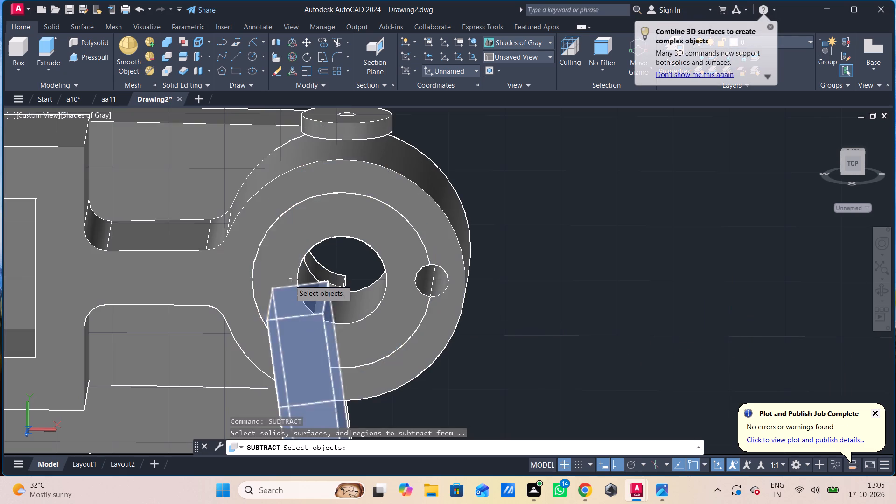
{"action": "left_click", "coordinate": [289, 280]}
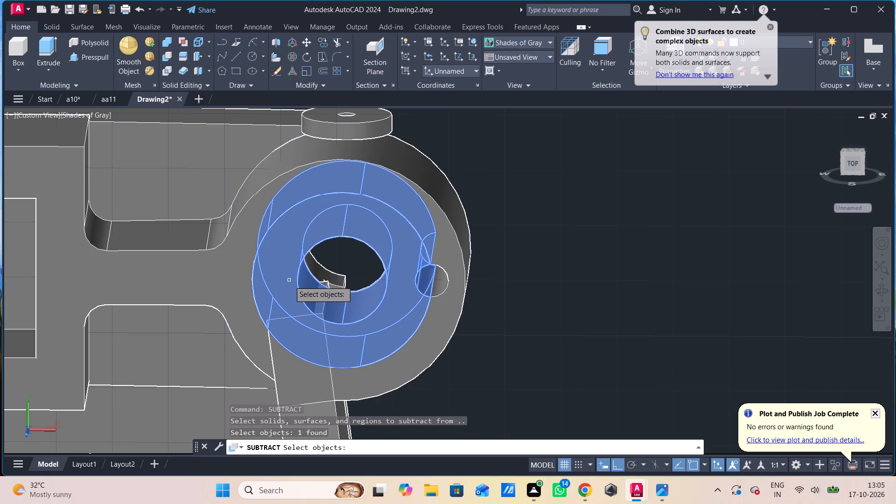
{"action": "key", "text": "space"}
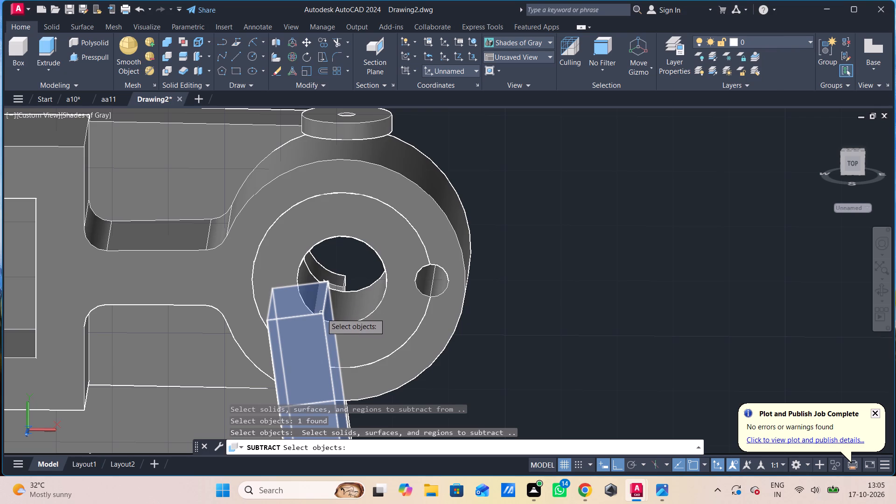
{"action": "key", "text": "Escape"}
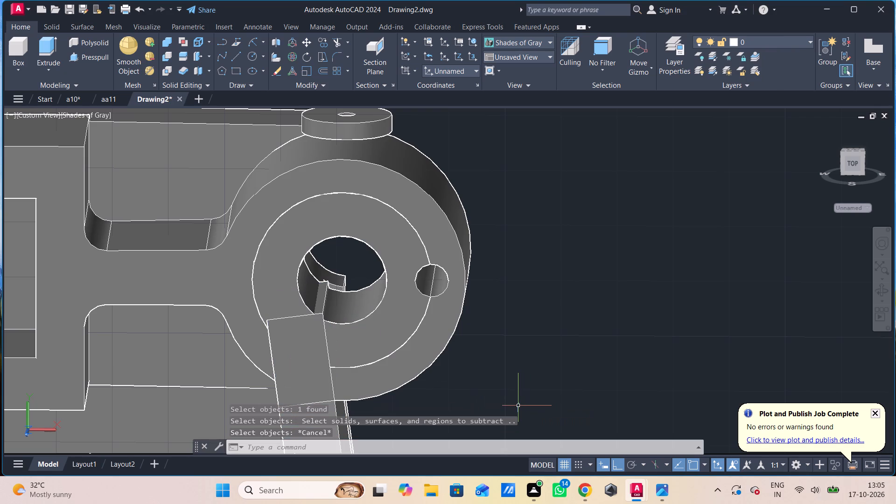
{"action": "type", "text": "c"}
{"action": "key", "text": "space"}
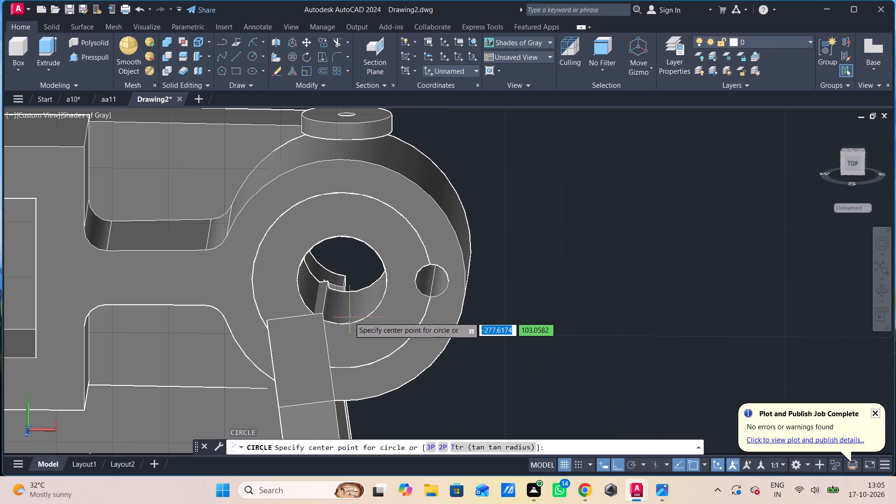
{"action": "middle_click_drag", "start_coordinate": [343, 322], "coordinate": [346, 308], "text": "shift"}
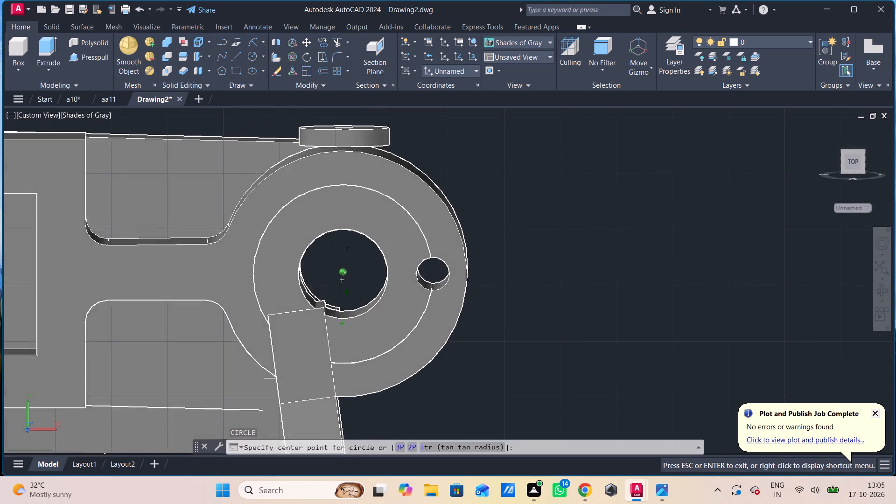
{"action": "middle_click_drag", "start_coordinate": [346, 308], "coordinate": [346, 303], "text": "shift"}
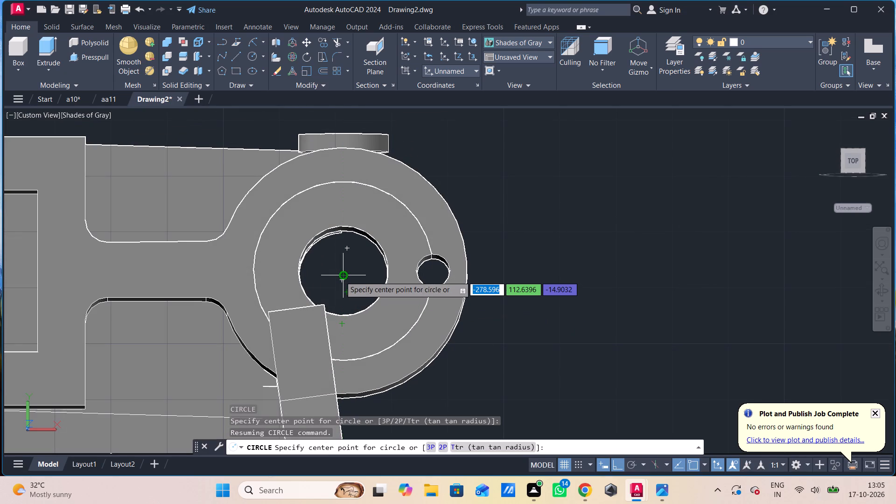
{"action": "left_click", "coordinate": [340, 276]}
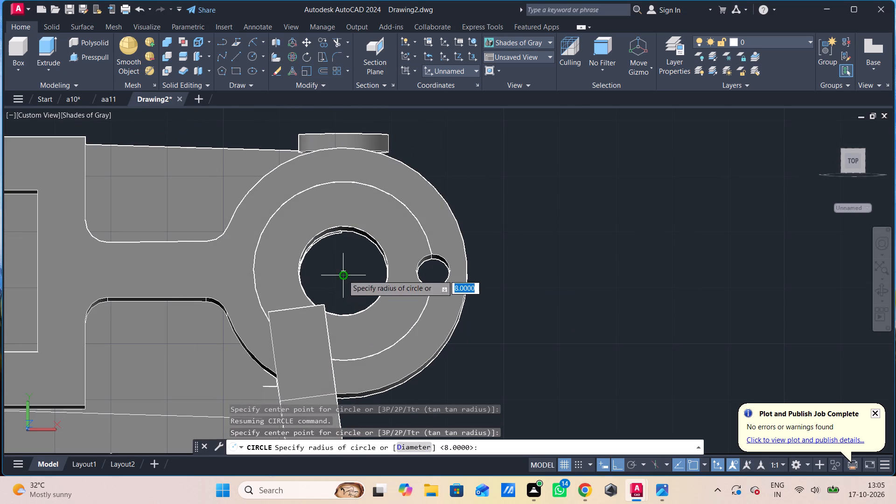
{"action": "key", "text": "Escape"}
Examine the ring bore, the support rib's upper end and the rear plate's cut from the front, side and back.
{"action": "middle_click_drag", "start_coordinate": [350, 294], "coordinate": [353, 314], "text": "shift"}
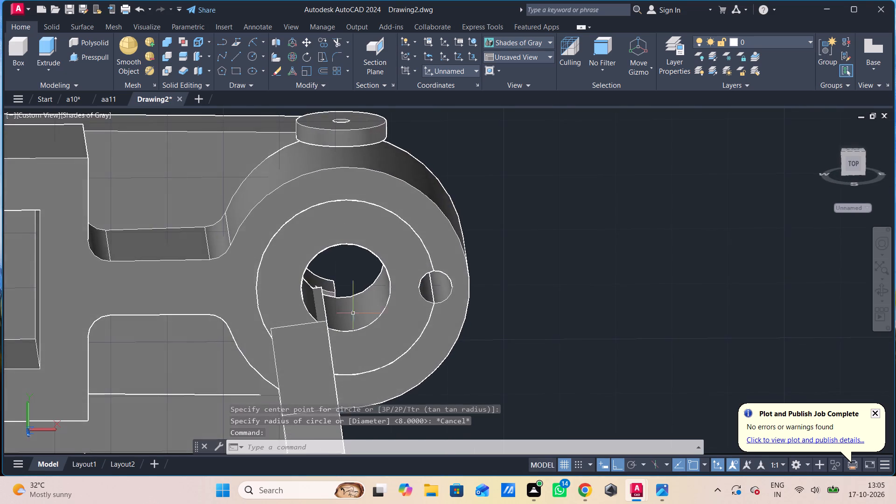
{"action": "scroll", "coordinate": [355, 314], "scroll_direction": "down", "scroll_amount": 1}
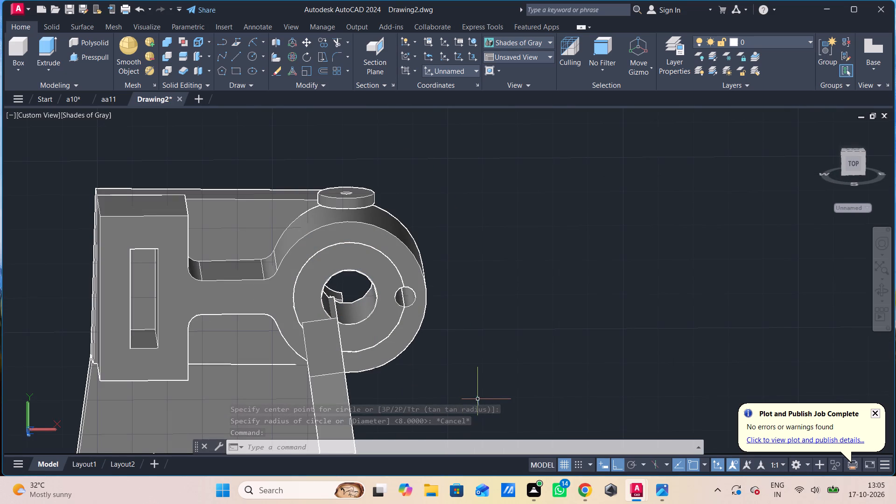
{"action": "middle_click_drag", "start_coordinate": [489, 396], "coordinate": [429, 420], "text": "shift"}
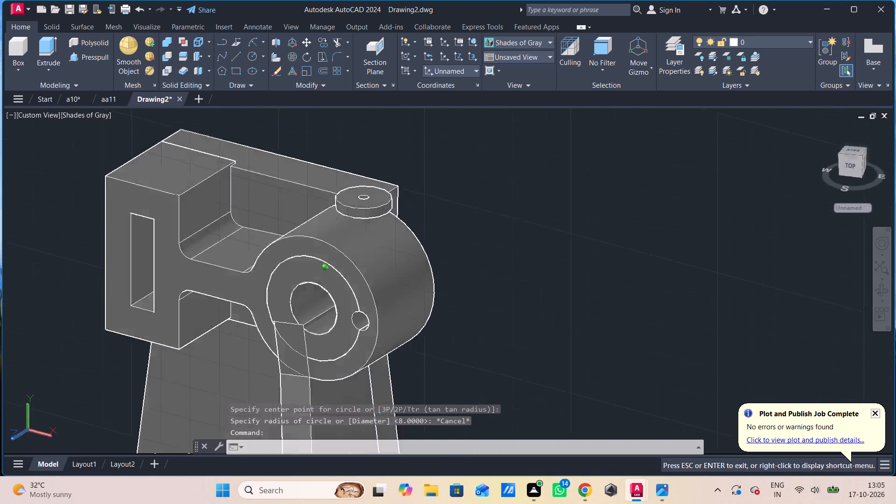
{"action": "middle_click_drag", "start_coordinate": [511, 380], "coordinate": [429, 410], "text": "shift"}
{"action": "middle_click_drag", "start_coordinate": [498, 368], "coordinate": [473, 381], "text": "shift"}
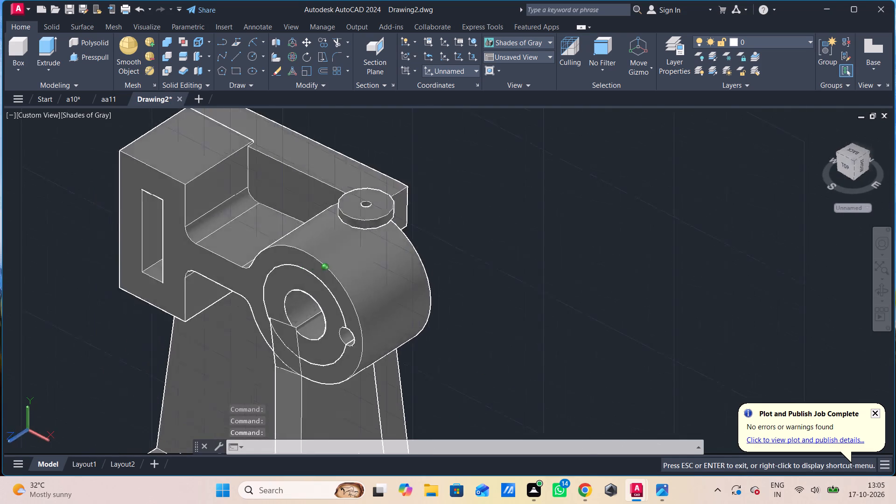
{"action": "middle_click_drag", "start_coordinate": [473, 381], "coordinate": [383, 380], "text": "shift"}
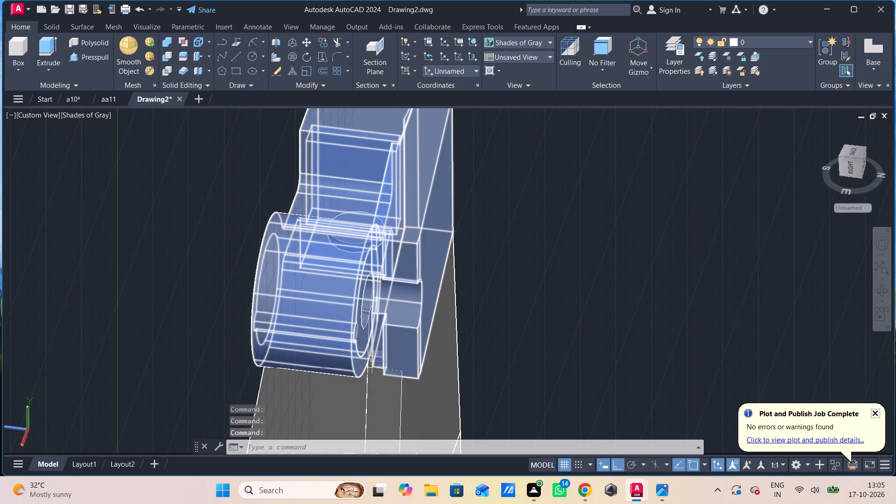
{"action": "middle_click_drag", "start_coordinate": [519, 361], "coordinate": [429, 320], "text": "shift"}
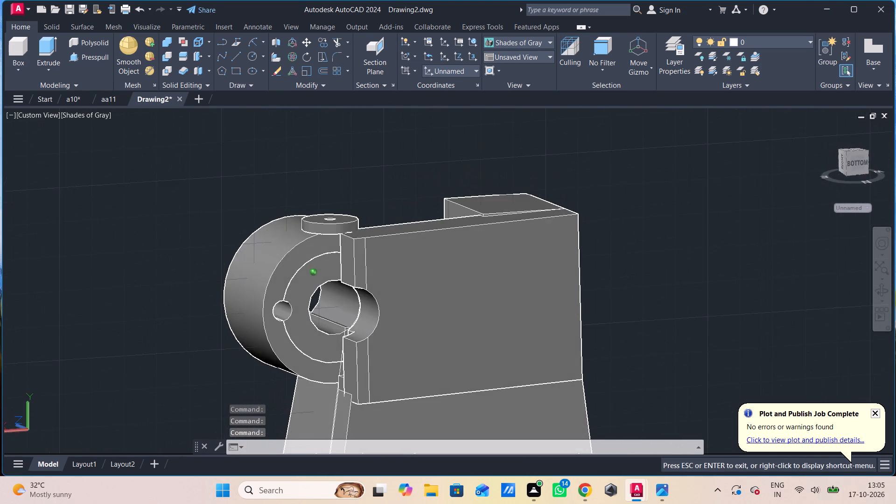
{"action": "middle_click_drag", "start_coordinate": [429, 320], "coordinate": [422, 322], "text": "shift"}
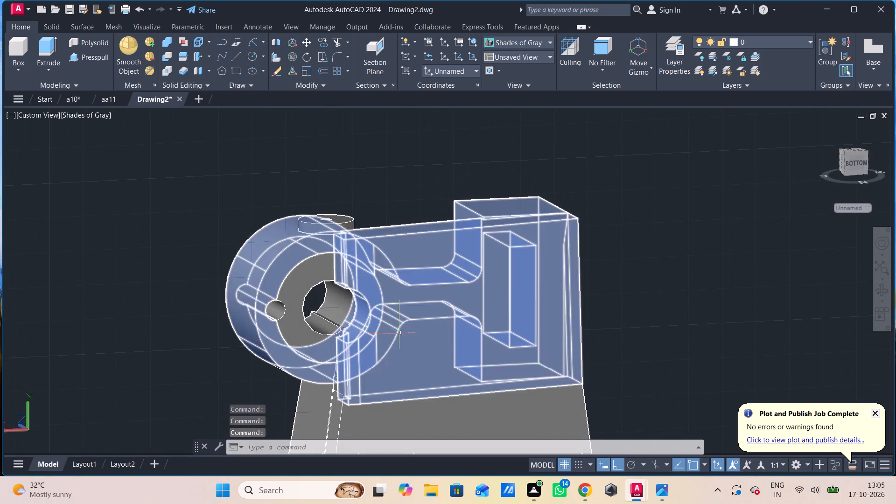
{"action": "middle_click_drag", "start_coordinate": [399, 334], "coordinate": [426, 344], "text": "shift"}
{"action": "middle_click_drag", "start_coordinate": [426, 345], "coordinate": [431, 350], "text": "shift"}
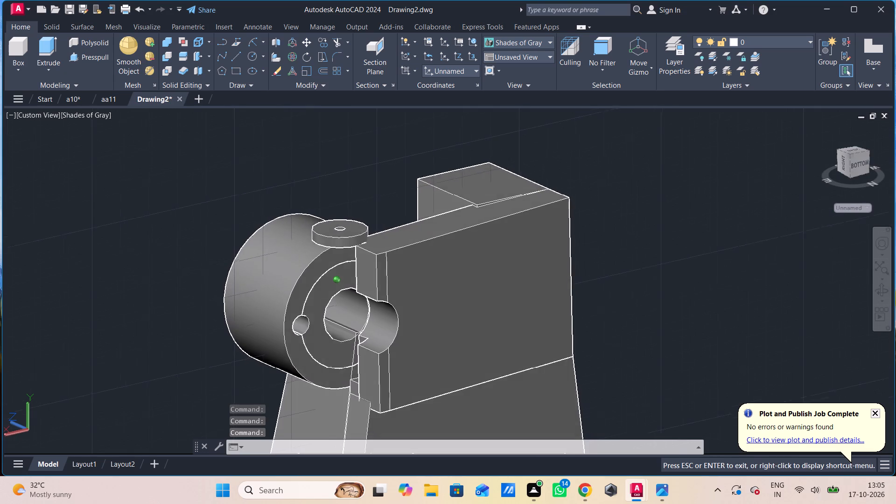
{"action": "middle_click_drag", "start_coordinate": [431, 350], "coordinate": [433, 350], "text": "shift"}
{"action": "middle_click", "coordinate": [433, 350], "text": "shift"}
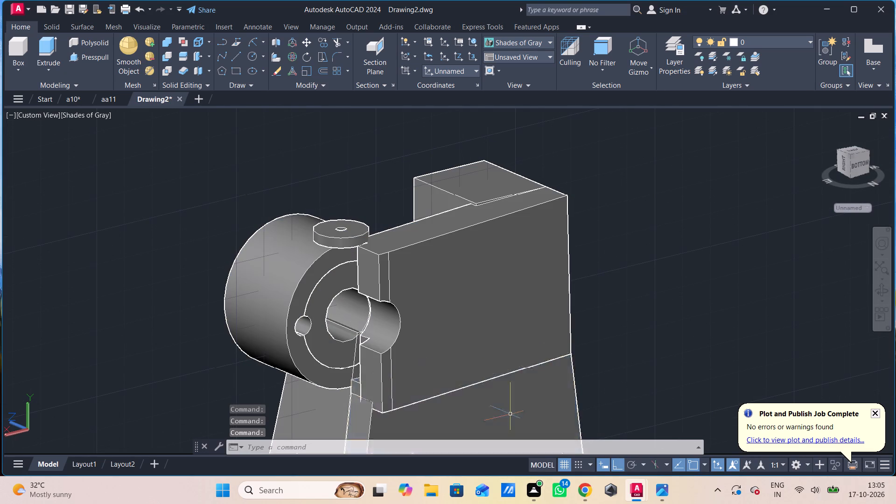
{"action": "middle_click_drag", "start_coordinate": [590, 346], "coordinate": [658, 346], "text": "shift"}
{"action": "scroll", "coordinate": [589, 346], "scroll_direction": "down", "scroll_amount": 1, "text": "shift"}
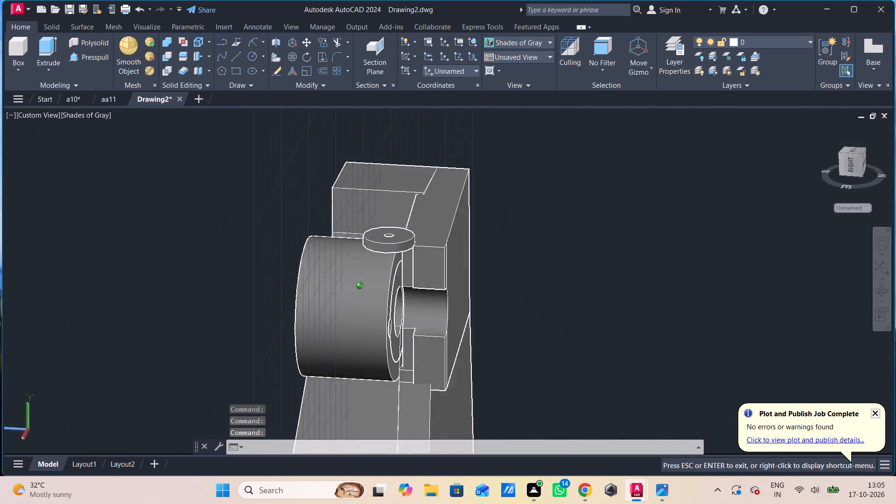
Examine the ring's bore and its small side hole up close from the front.
{"action": "middle_click_drag", "start_coordinate": [658, 346], "coordinate": [742, 337], "text": "shift"}
{"action": "middle_click_drag", "start_coordinate": [617, 373], "coordinate": [672, 373], "text": "shift"}
{"action": "scroll", "coordinate": [377, 354], "scroll_direction": "up", "scroll_amount": 2}
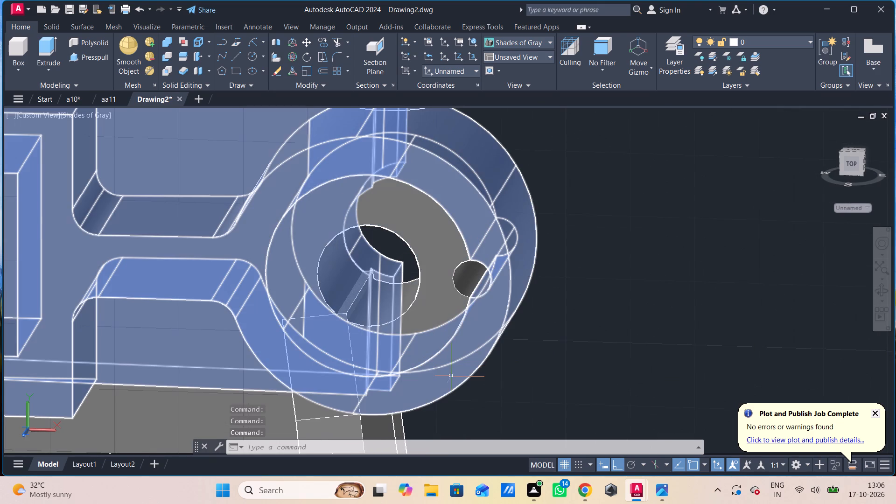
{"action": "scroll", "coordinate": [449, 375], "scroll_direction": "down", "scroll_amount": 2}
{"action": "middle_click_drag", "start_coordinate": [450, 381], "coordinate": [509, 370], "text": "shift"}
{"action": "scroll", "coordinate": [500, 381], "scroll_direction": "down", "scroll_amount": 1}
{"action": "middle_click_drag", "start_coordinate": [453, 391], "coordinate": [451, 387]}
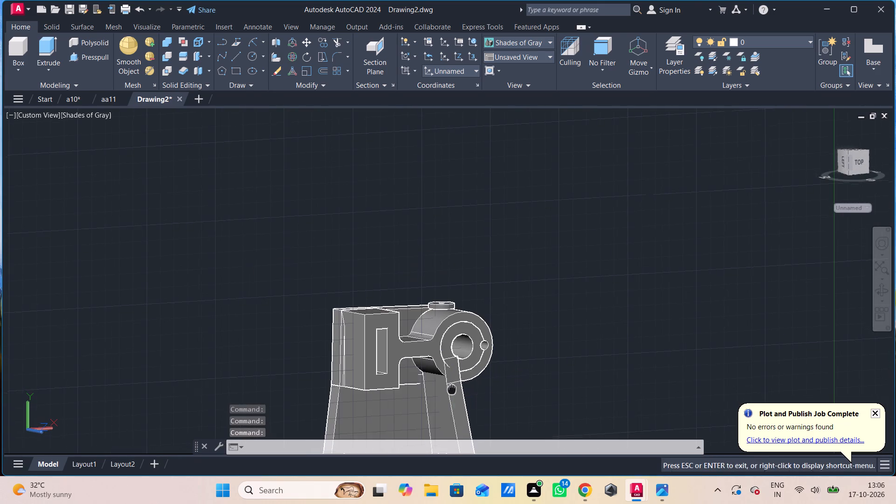
Union all the solids of the model, from the base plate up to the slotted bracket and ring, into one body.
{"action": "middle_click_drag", "start_coordinate": [451, 387], "coordinate": [408, 298]}
{"action": "left_click", "coordinate": [482, 198]}
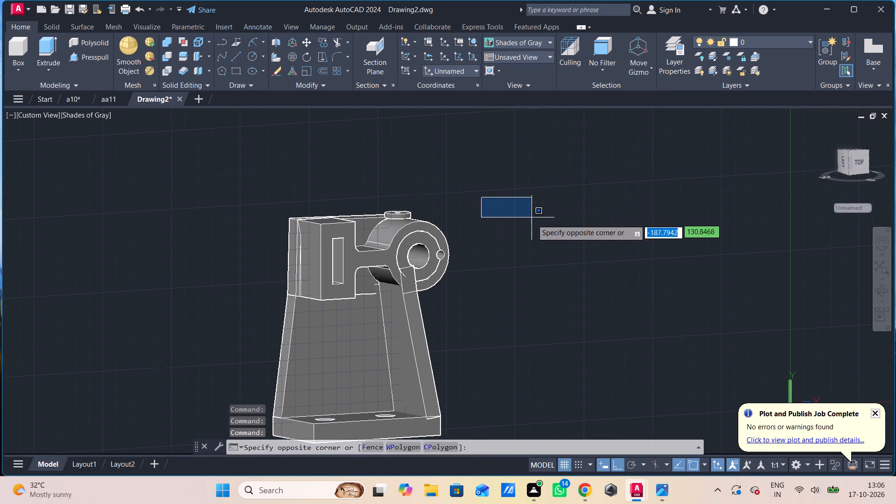
{"action": "key", "text": "Escape"}
{"action": "key", "text": "u"}
{"action": "type", "text": "ni"}
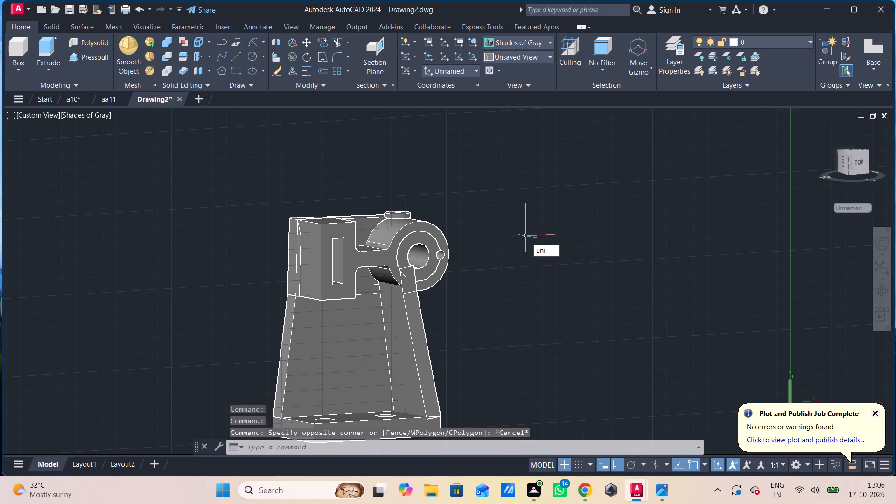
{"action": "key", "text": "Return"}
{"action": "left_click", "coordinate": [485, 189]}
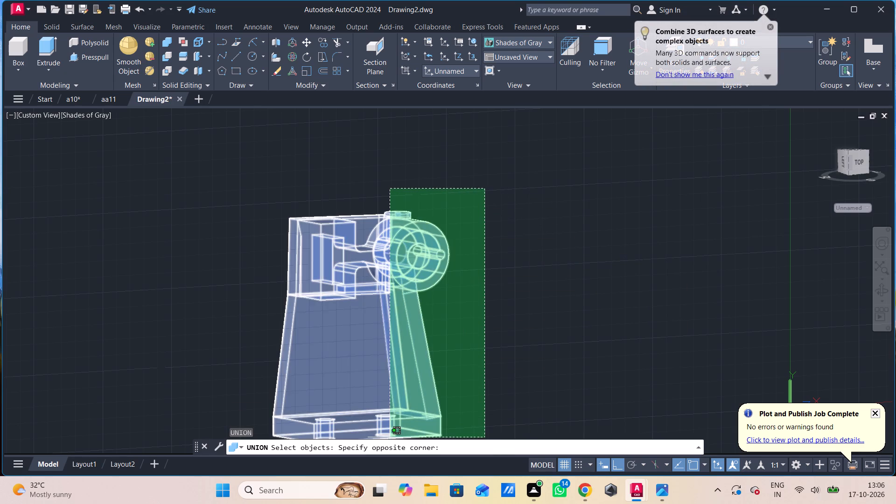
{"action": "middle_click_drag", "start_coordinate": [245, 421], "coordinate": [258, 336]}
{"action": "left_click", "coordinate": [264, 368]}
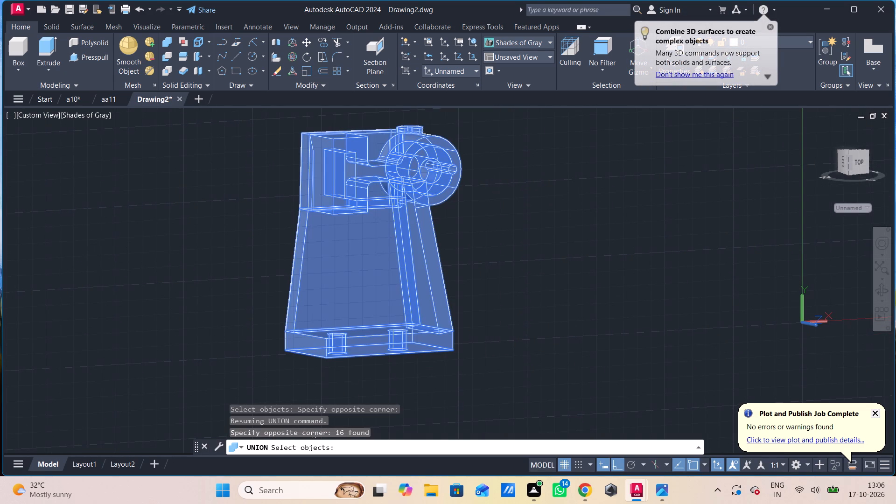
{"action": "key", "text": "Return"}
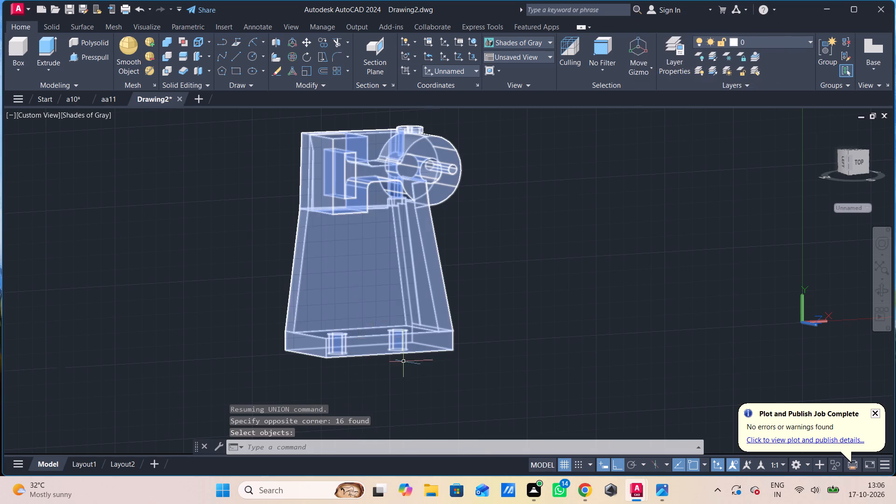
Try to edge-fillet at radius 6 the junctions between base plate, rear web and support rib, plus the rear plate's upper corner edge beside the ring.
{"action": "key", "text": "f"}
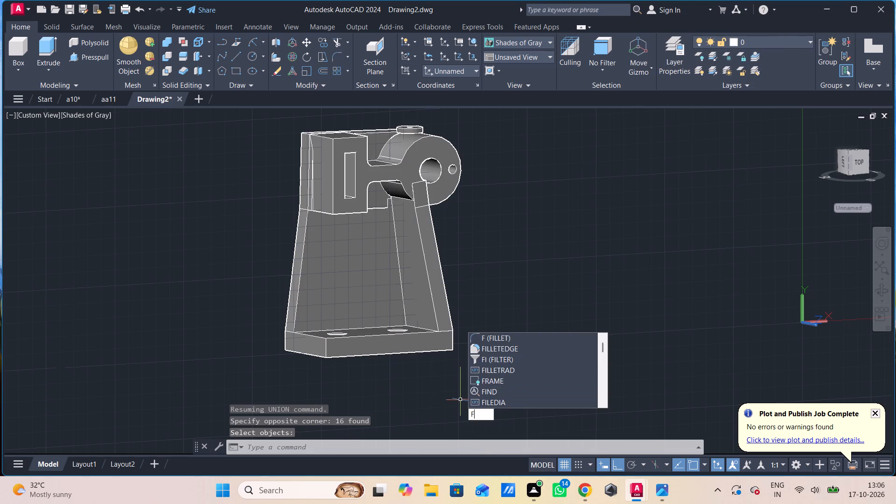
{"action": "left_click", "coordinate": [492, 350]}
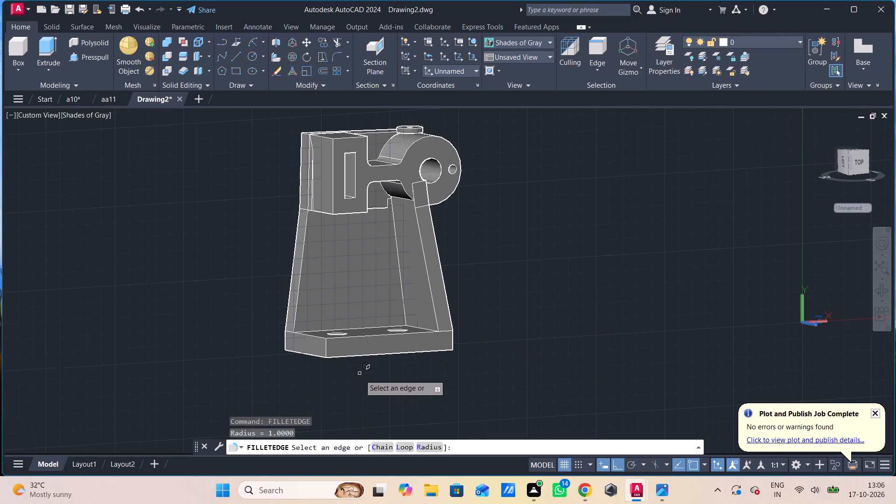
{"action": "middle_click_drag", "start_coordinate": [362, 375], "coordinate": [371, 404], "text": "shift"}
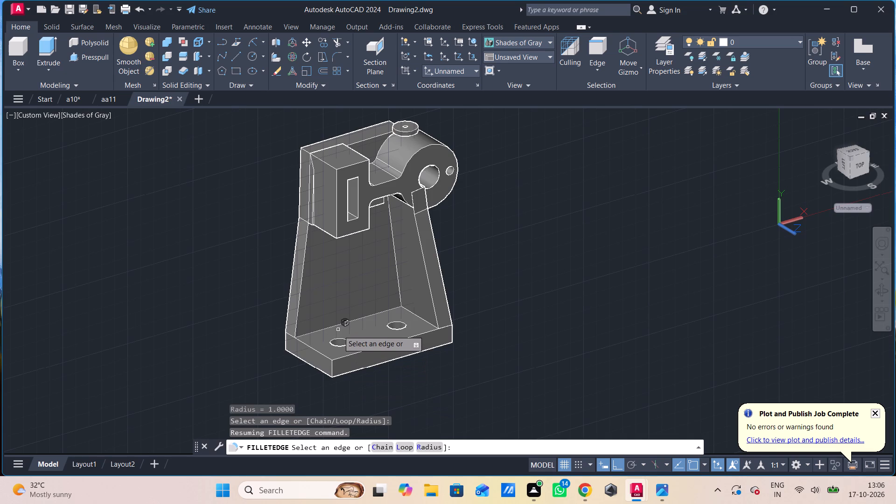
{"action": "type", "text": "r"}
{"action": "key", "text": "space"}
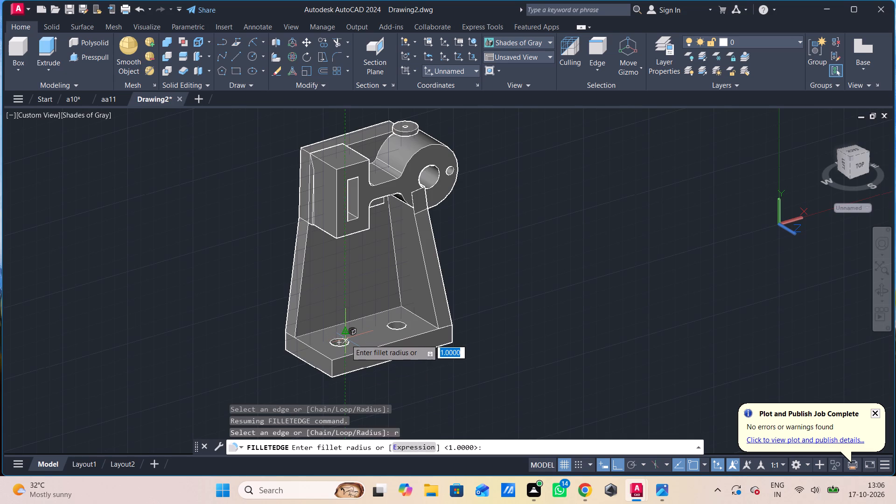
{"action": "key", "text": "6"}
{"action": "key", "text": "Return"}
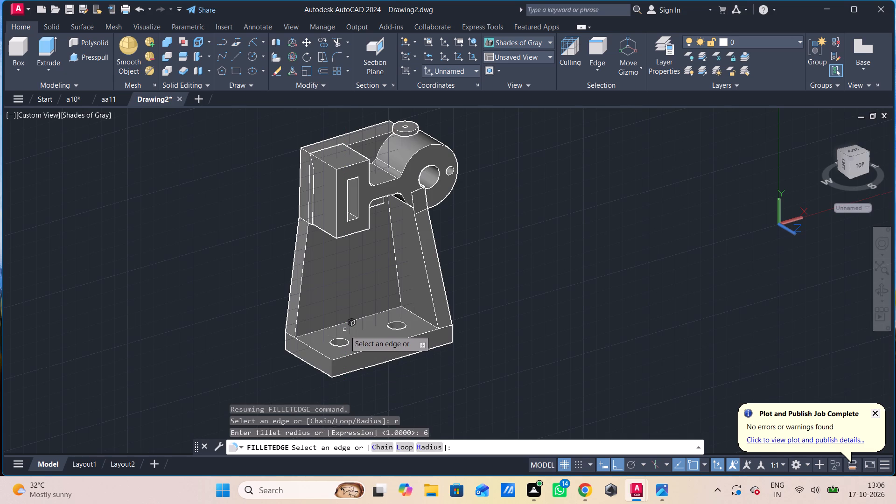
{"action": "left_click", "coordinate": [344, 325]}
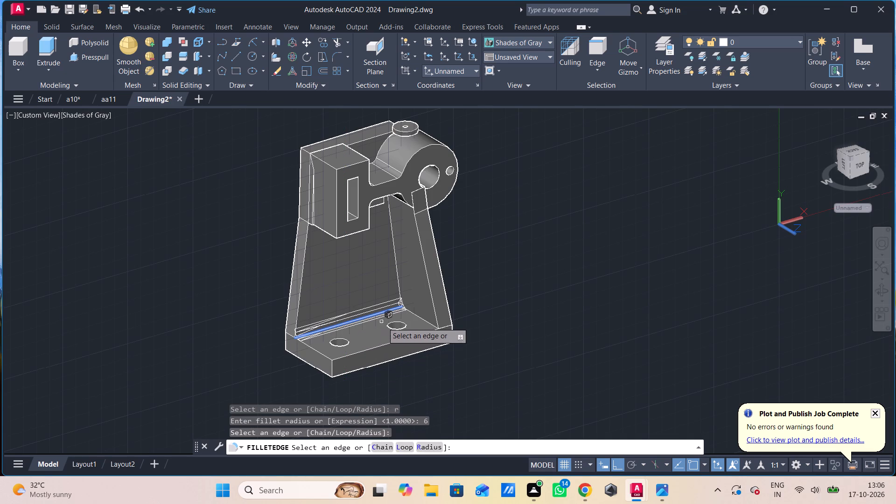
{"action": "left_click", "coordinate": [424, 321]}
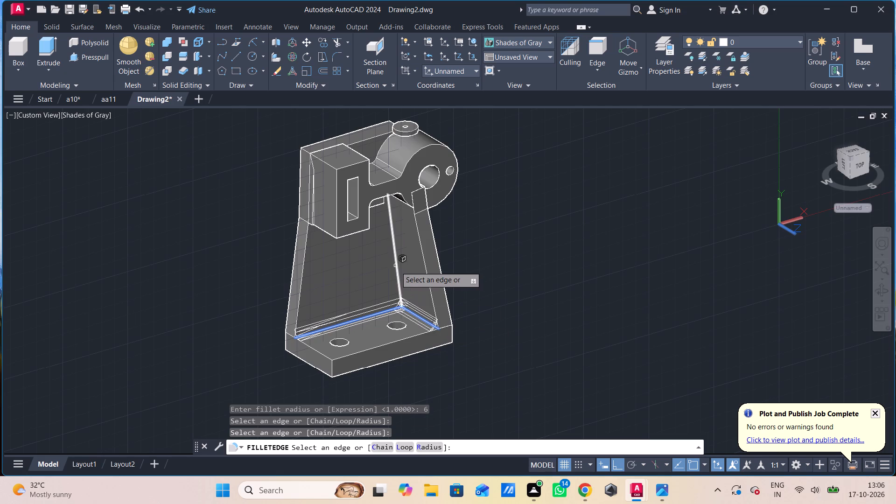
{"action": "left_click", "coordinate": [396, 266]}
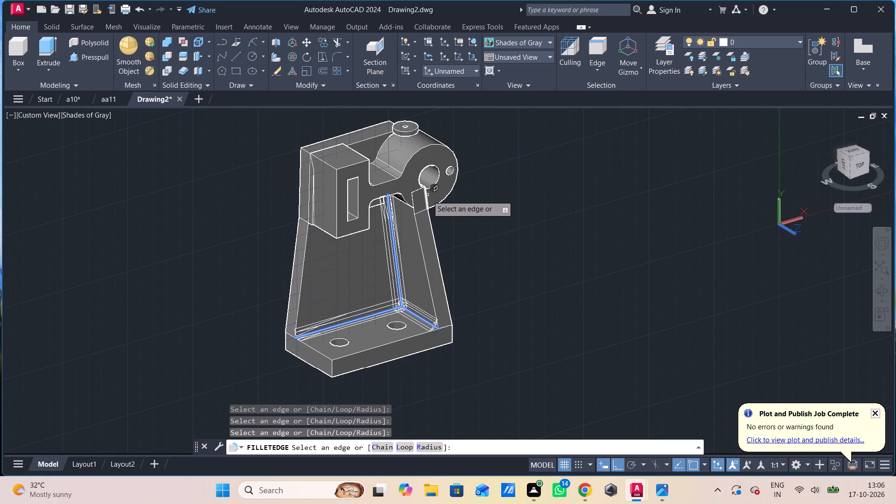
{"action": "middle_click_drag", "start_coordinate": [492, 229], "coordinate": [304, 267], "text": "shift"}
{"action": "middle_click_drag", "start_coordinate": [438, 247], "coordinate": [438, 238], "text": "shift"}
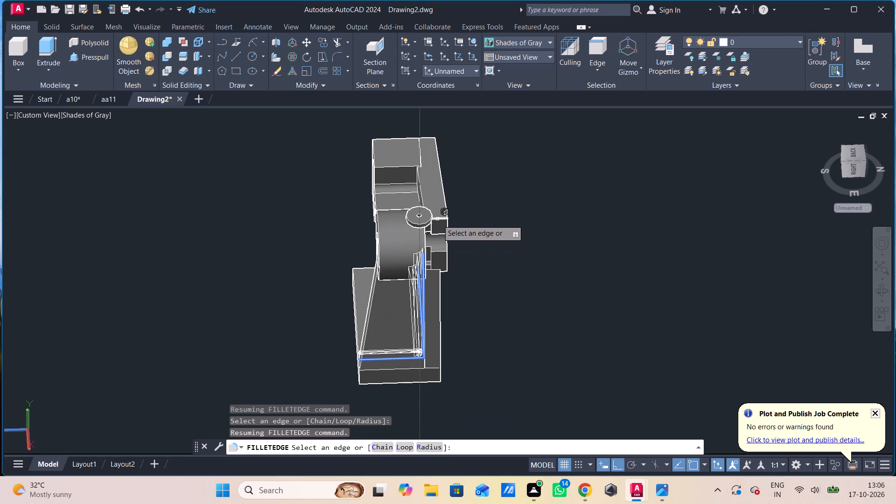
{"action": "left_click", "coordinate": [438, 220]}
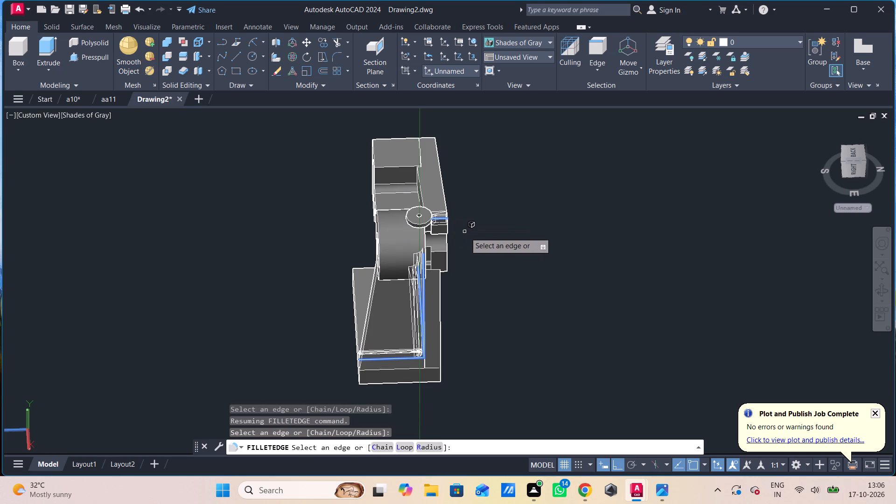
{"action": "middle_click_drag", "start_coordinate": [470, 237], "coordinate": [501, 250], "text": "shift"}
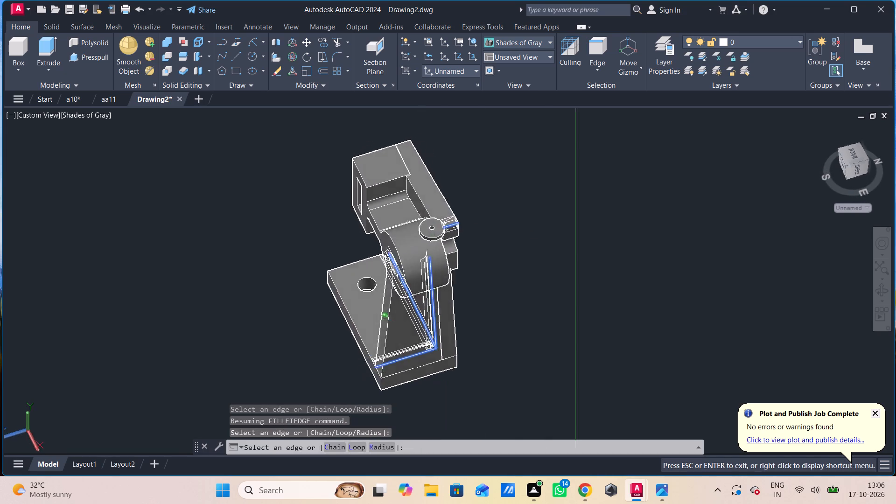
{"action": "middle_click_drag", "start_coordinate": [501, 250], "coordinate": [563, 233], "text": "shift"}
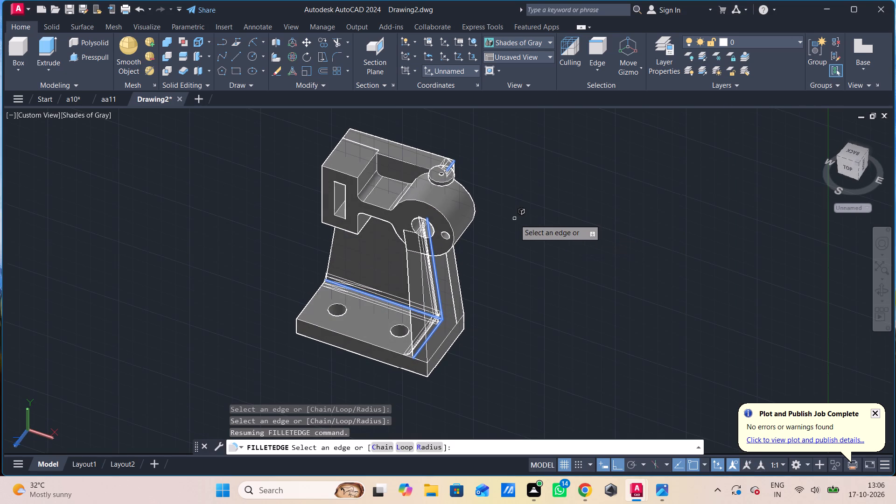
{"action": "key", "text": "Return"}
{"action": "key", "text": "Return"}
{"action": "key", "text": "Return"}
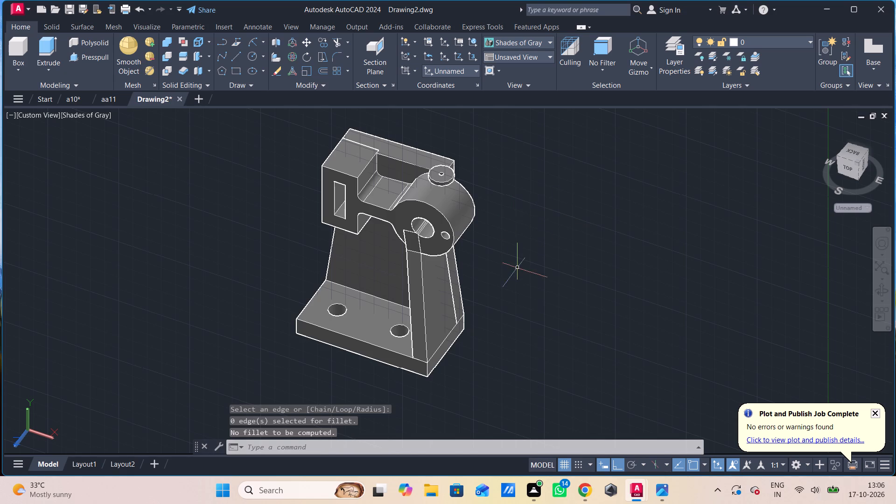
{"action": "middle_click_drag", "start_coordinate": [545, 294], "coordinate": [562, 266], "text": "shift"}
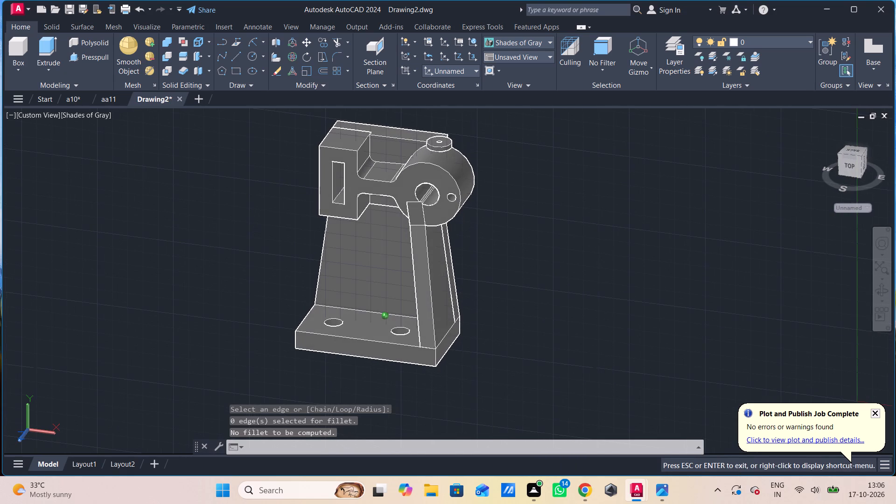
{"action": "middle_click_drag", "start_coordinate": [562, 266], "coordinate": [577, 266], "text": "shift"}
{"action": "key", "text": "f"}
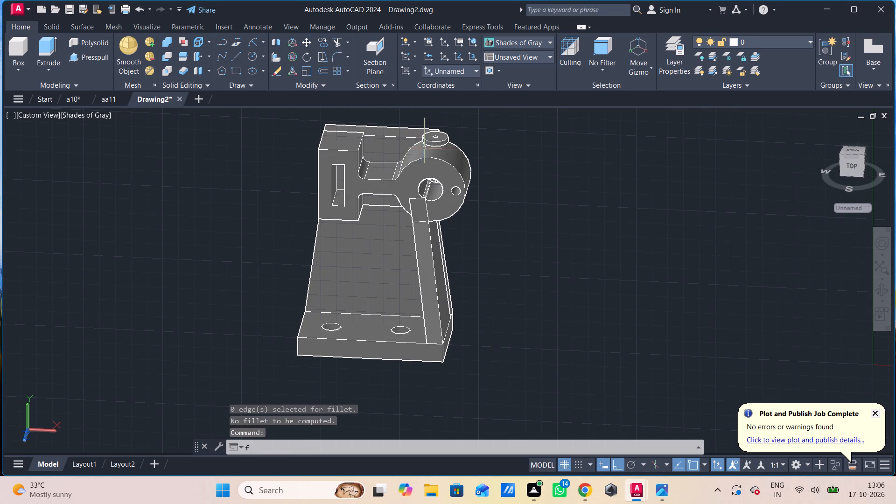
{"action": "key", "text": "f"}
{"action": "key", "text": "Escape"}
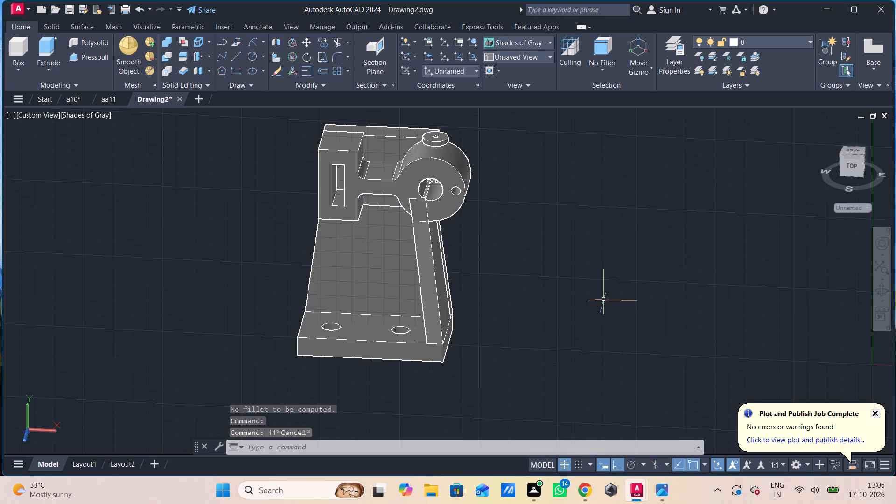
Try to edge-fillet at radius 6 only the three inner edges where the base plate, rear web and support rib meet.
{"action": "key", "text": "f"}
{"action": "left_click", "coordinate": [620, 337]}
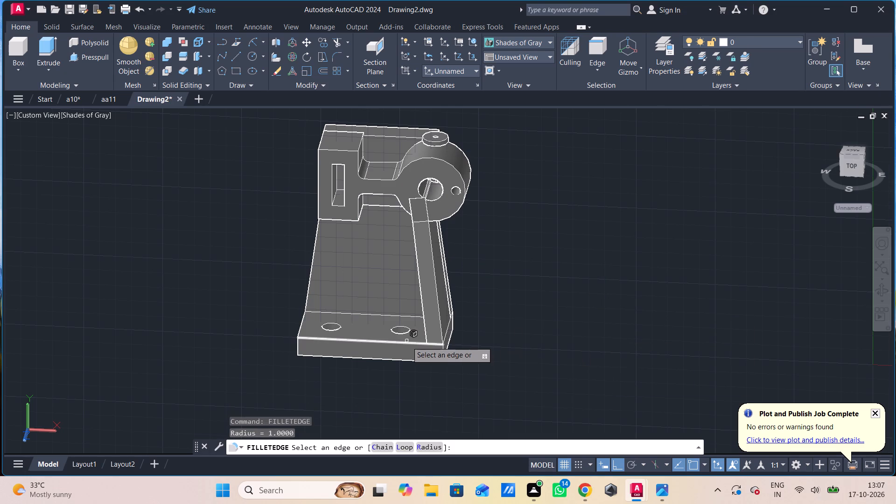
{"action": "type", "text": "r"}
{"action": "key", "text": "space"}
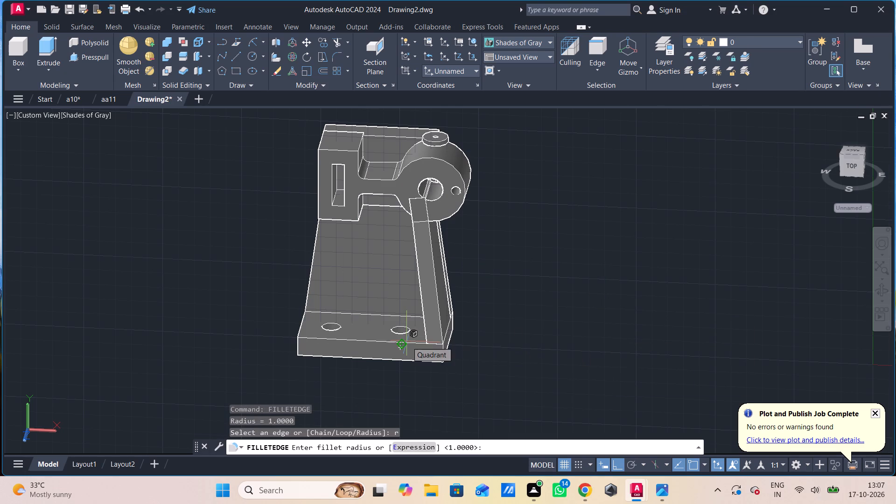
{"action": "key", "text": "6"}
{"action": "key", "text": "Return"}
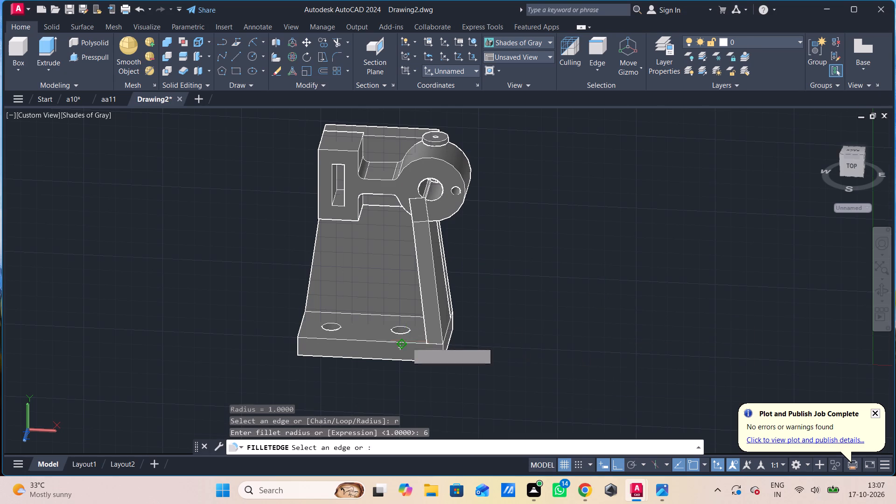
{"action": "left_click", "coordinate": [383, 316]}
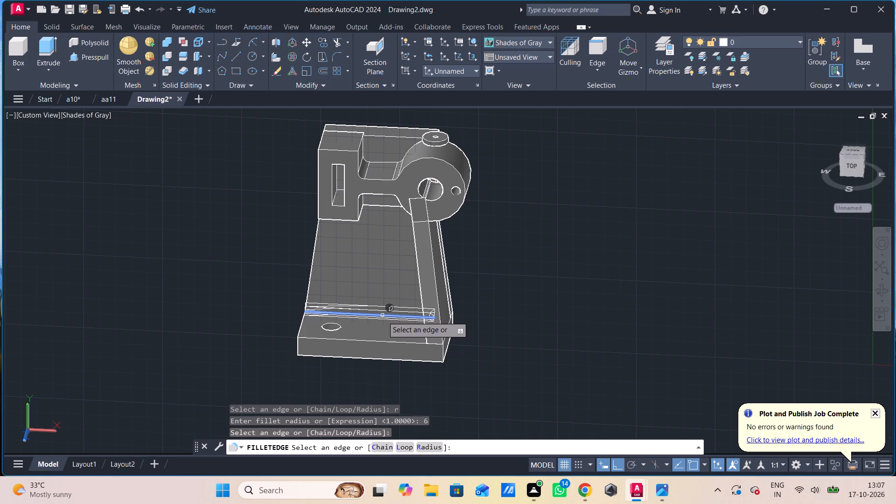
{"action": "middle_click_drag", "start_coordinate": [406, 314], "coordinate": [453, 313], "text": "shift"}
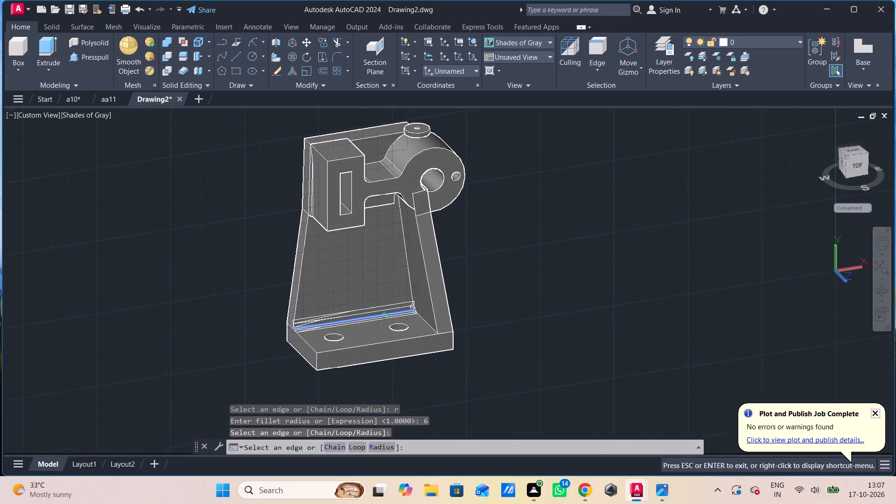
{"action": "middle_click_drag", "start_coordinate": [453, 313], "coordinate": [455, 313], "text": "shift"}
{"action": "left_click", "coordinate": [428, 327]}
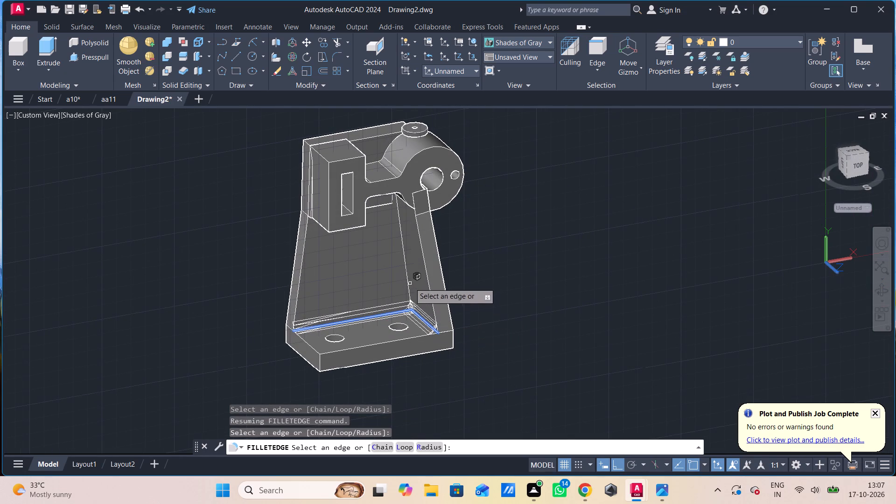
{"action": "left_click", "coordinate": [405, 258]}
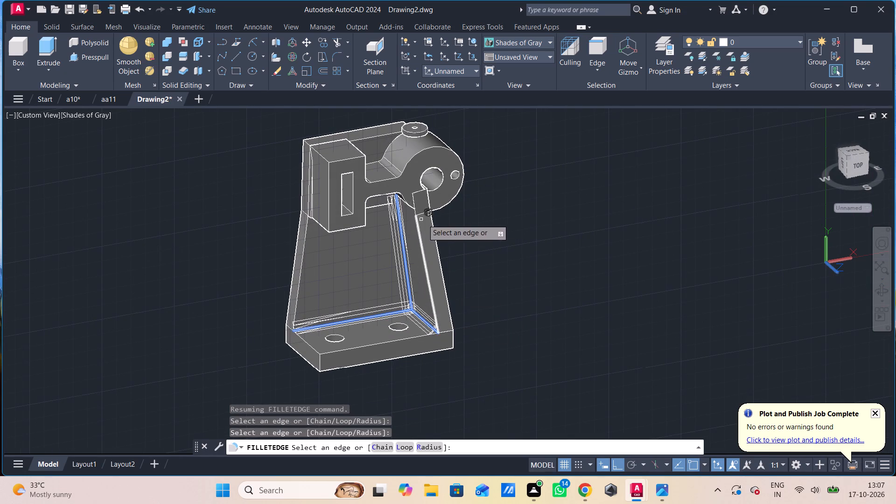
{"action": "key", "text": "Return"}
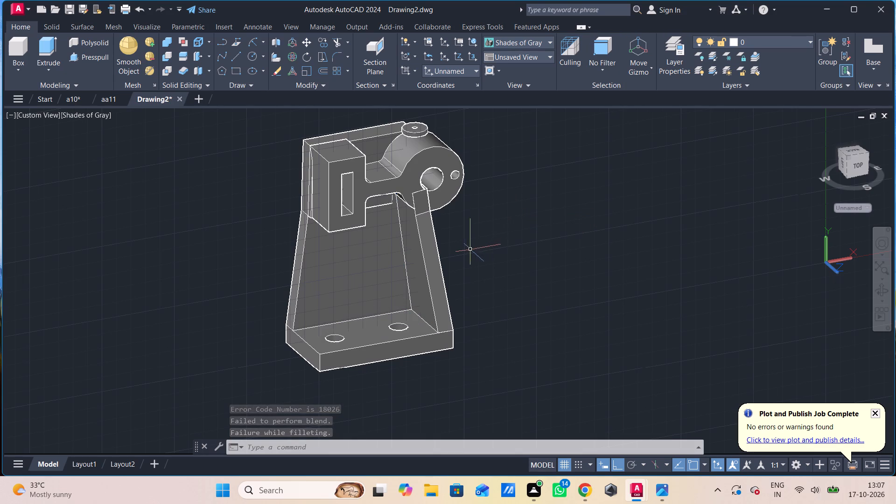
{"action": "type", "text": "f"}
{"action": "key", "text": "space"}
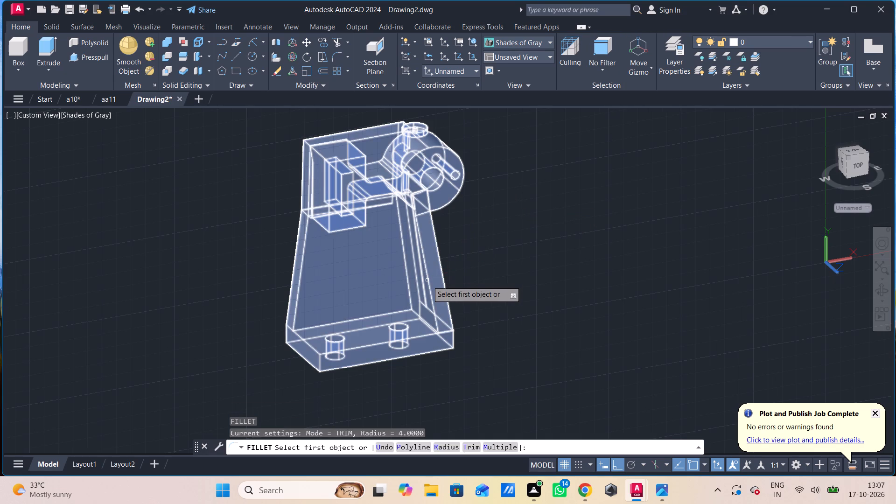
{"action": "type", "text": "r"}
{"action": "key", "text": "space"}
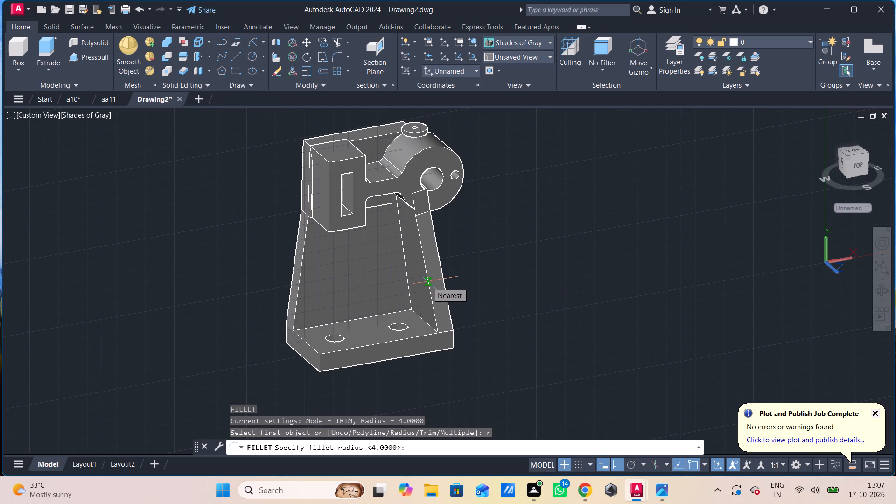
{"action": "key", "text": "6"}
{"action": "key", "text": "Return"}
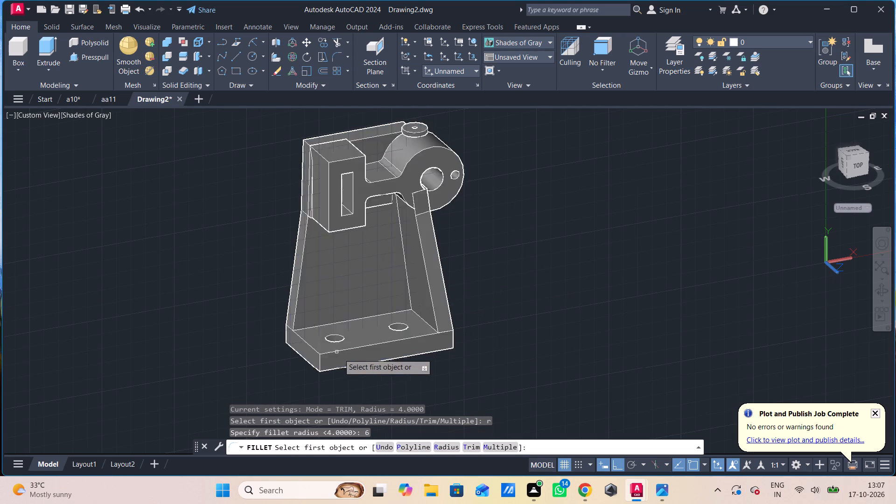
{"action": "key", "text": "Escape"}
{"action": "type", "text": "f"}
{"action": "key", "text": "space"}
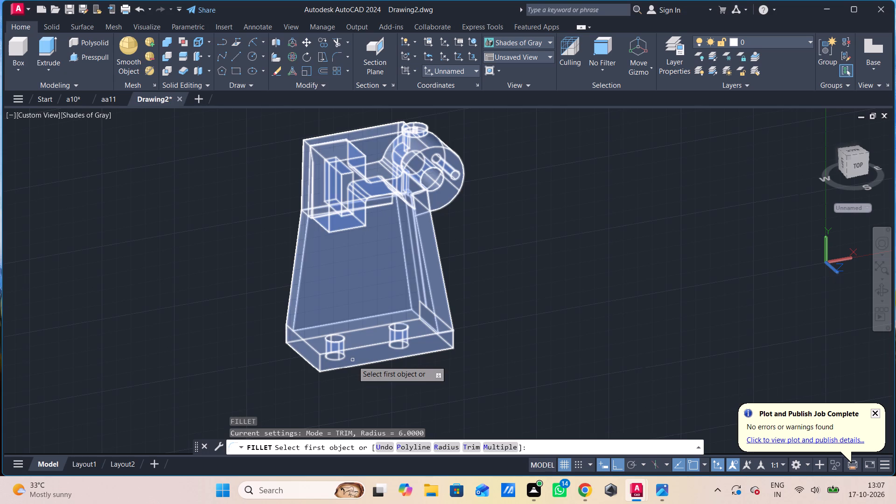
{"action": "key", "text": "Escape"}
Edge-fillet the inner junction between the base plate and the rear web at radius 6.
{"action": "key", "text": "f"}
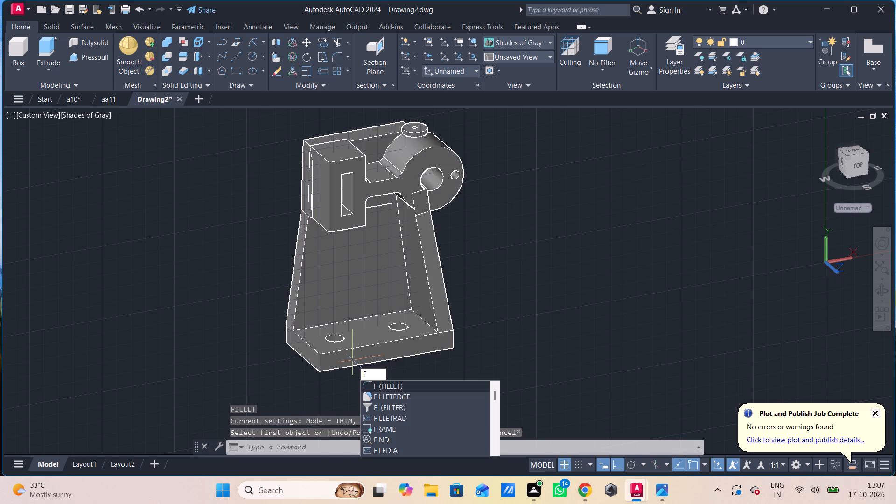
{"action": "left_click", "coordinate": [377, 392]}
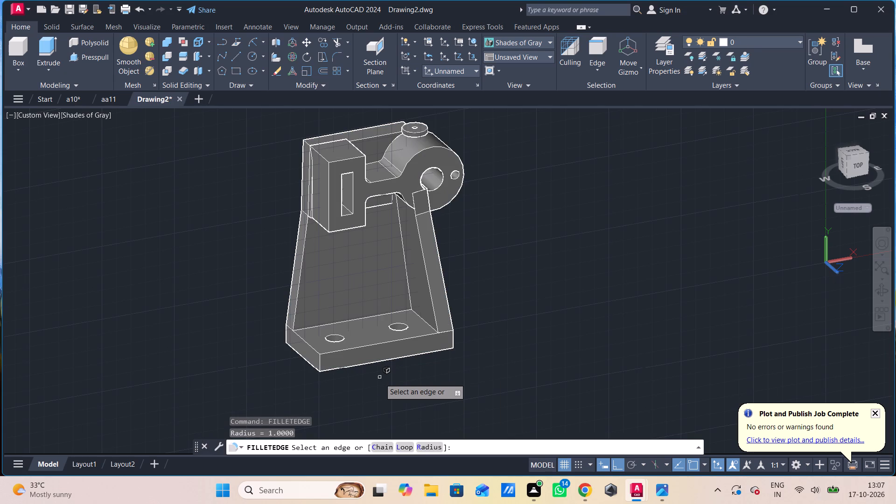
{"action": "type", "text": "r"}
{"action": "key", "text": "space"}
{"action": "key", "text": "6"}
{"action": "key", "text": "Return"}
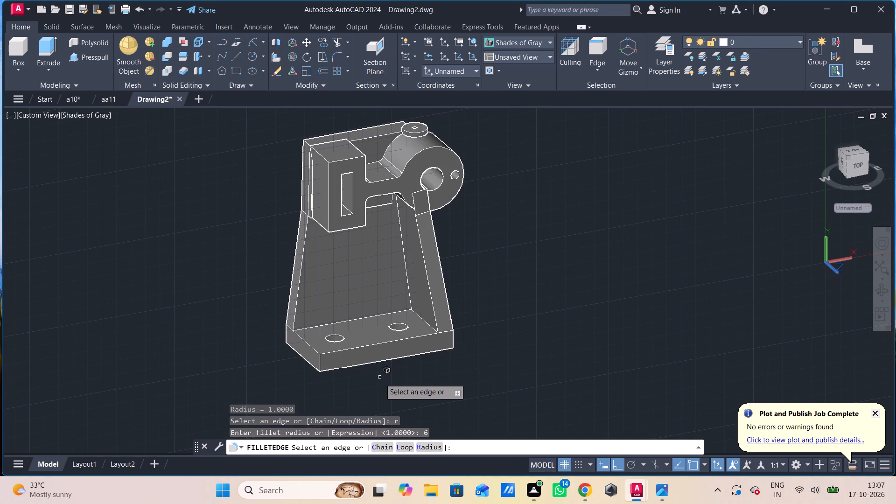
{"action": "left_click", "coordinate": [352, 321]}
{"action": "key", "text": "space"}
{"action": "key", "text": "space"}
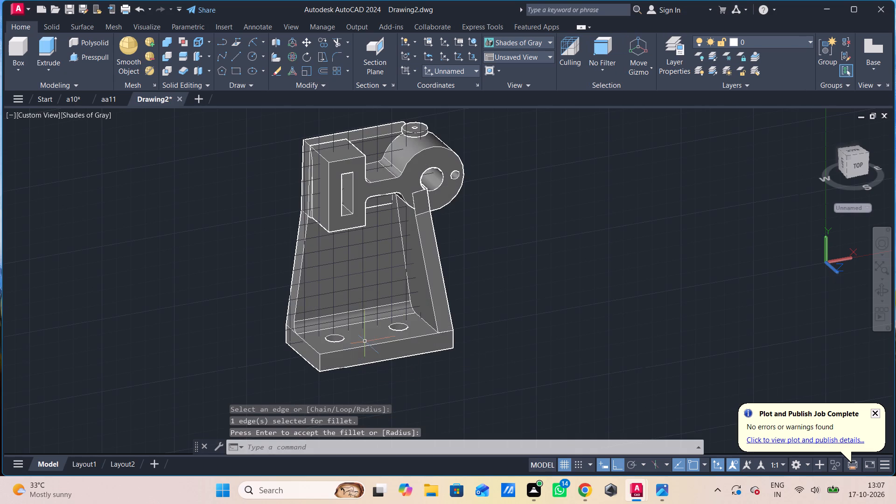
Edge-fillet the inner junction between the base plate and the support rib at radius 6.
{"action": "key", "text": "space"}
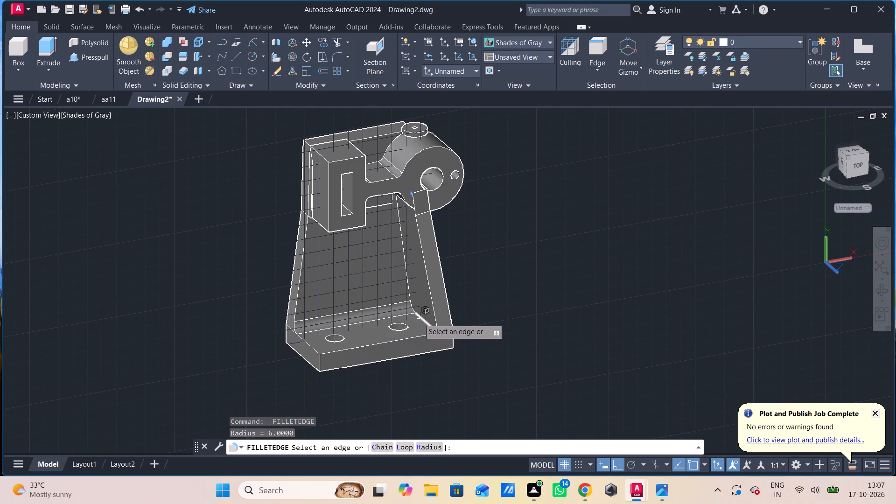
{"action": "left_click", "coordinate": [419, 318]}
{"action": "key", "text": "space"}
{"action": "key", "text": "space"}
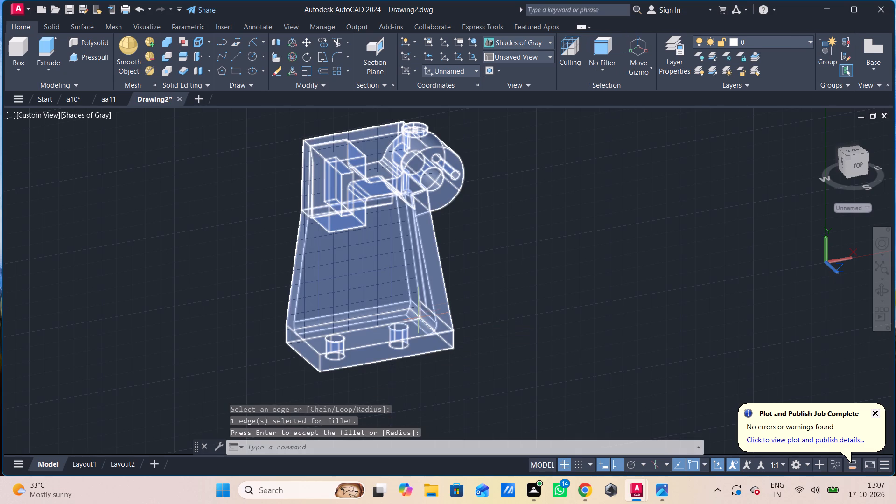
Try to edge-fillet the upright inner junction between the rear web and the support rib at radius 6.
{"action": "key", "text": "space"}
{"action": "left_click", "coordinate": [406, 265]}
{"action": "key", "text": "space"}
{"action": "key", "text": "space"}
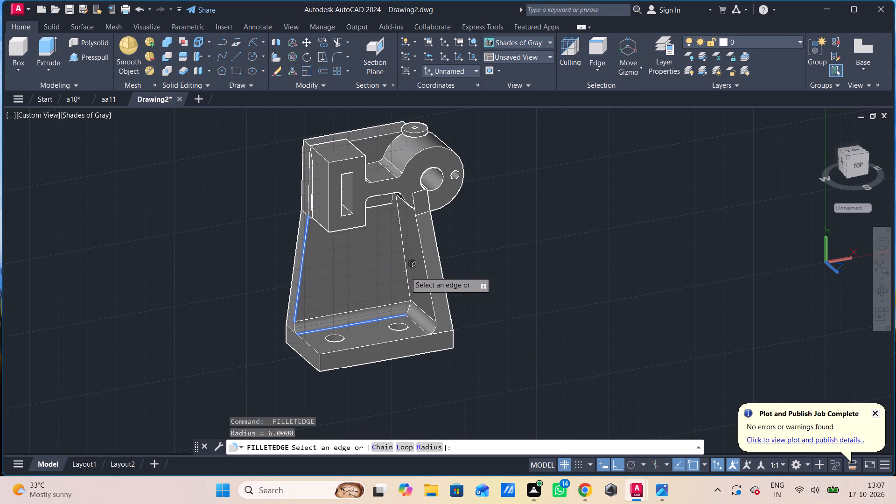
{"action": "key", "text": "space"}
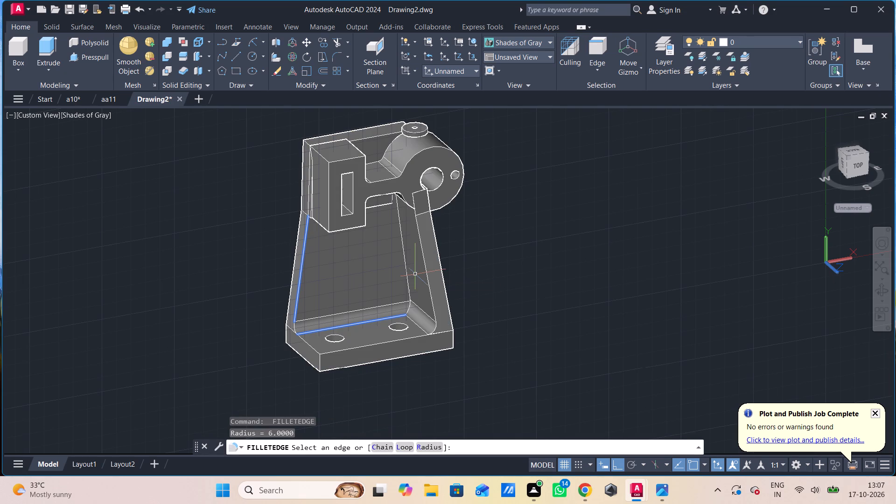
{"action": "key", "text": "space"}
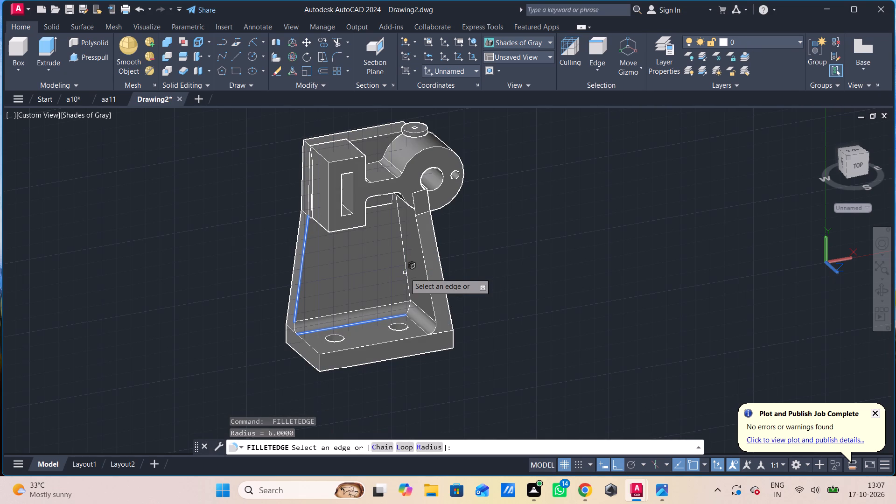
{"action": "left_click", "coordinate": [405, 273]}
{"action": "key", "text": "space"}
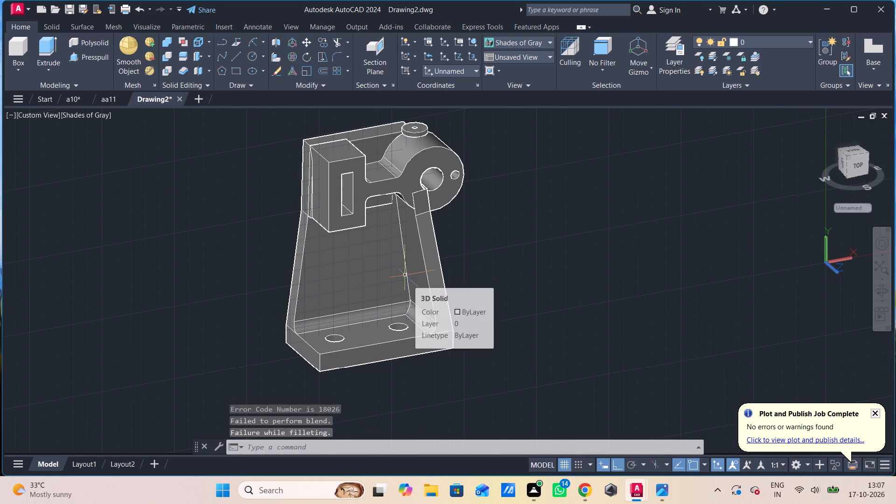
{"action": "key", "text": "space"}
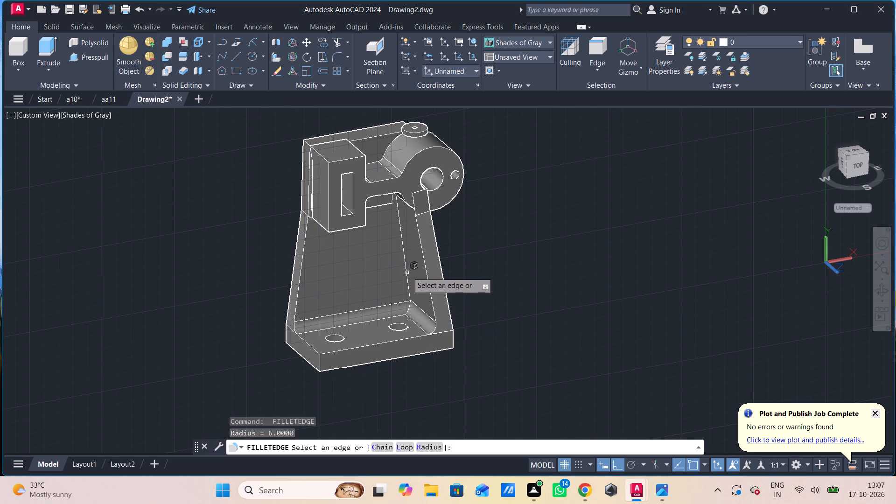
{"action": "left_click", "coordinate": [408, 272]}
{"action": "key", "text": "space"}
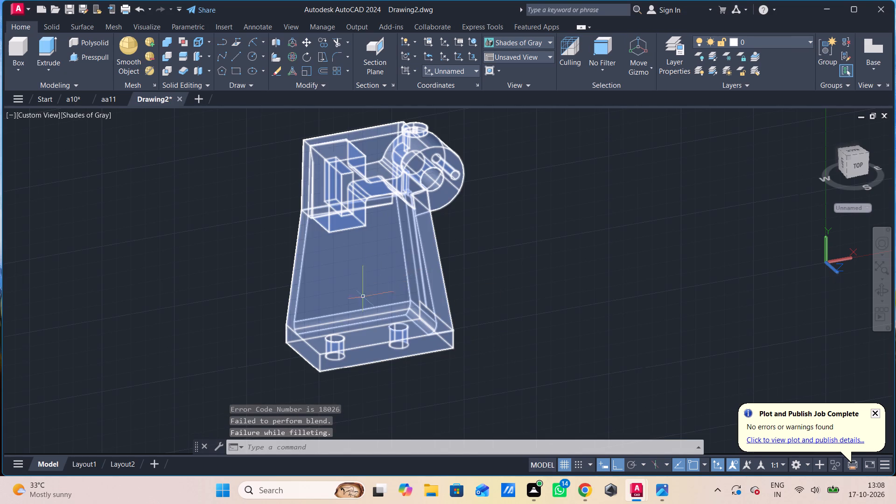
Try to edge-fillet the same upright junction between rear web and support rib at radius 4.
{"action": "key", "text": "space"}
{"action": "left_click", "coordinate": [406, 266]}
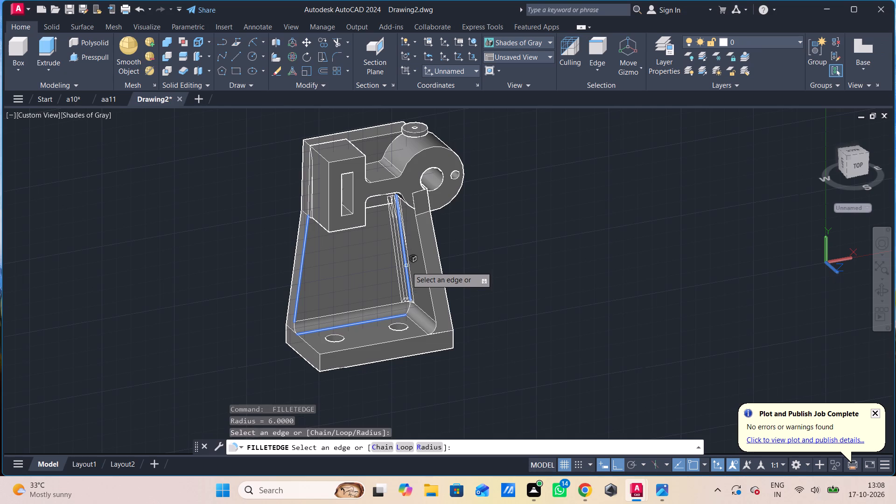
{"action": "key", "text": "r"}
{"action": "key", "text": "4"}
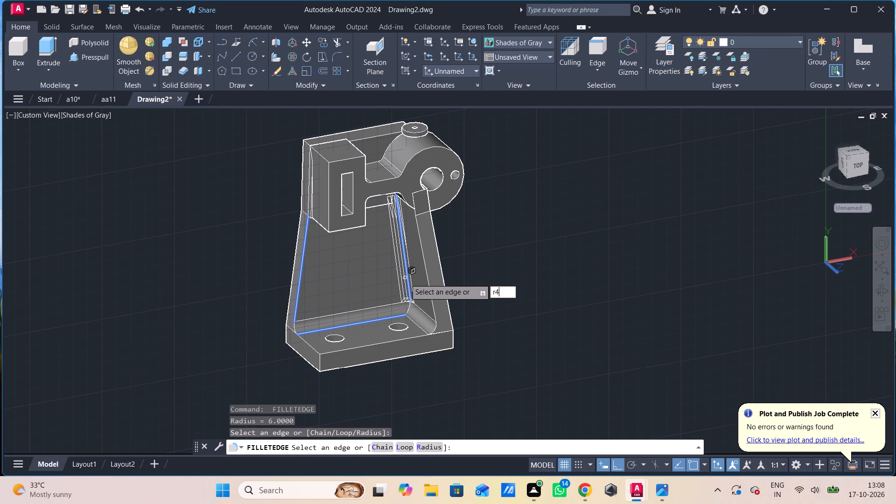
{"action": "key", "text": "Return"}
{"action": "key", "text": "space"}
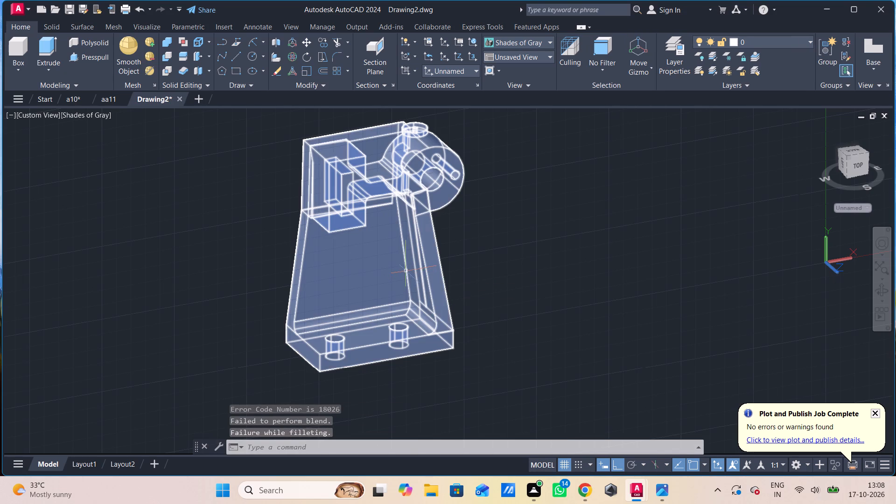
Edge-fillet the upright inner junction between the rear web and the support rib at radius 2.
{"action": "key", "text": "space"}
{"action": "left_click", "coordinate": [406, 275]}
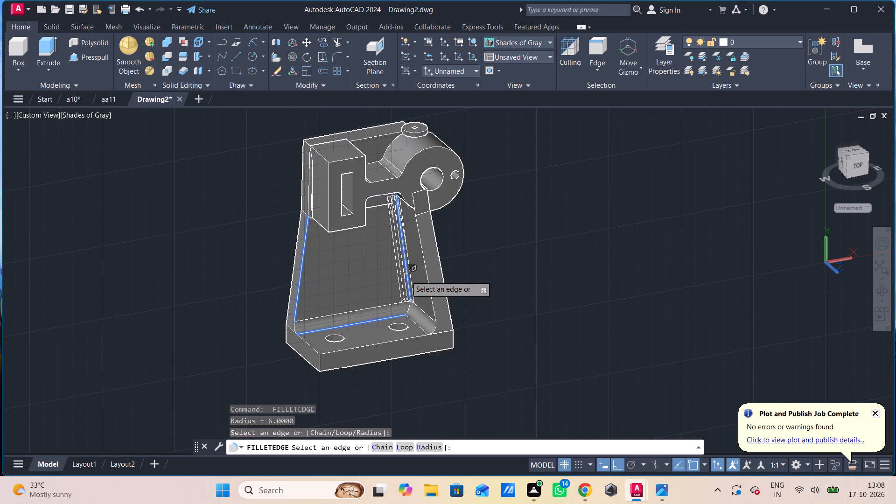
{"action": "key", "text": "r"}
{"action": "key", "text": "2"}
{"action": "key", "text": "Return"}
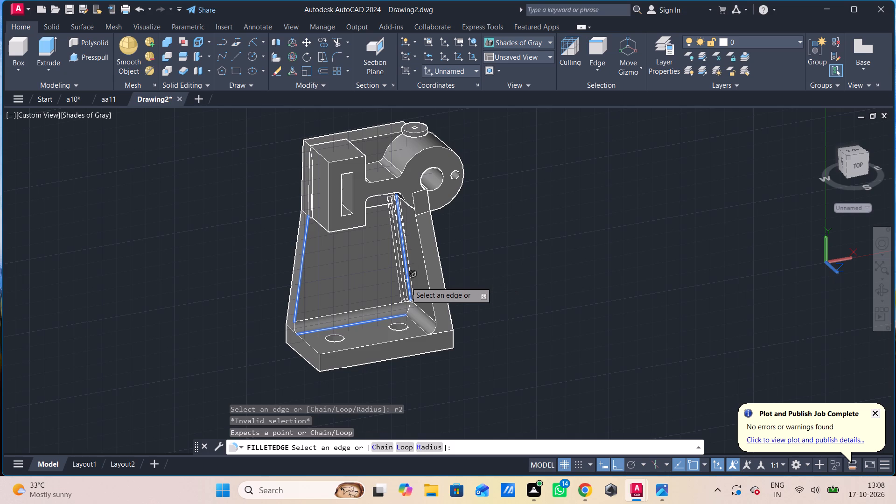
{"action": "key", "text": "r"}
{"action": "key", "text": "Return"}
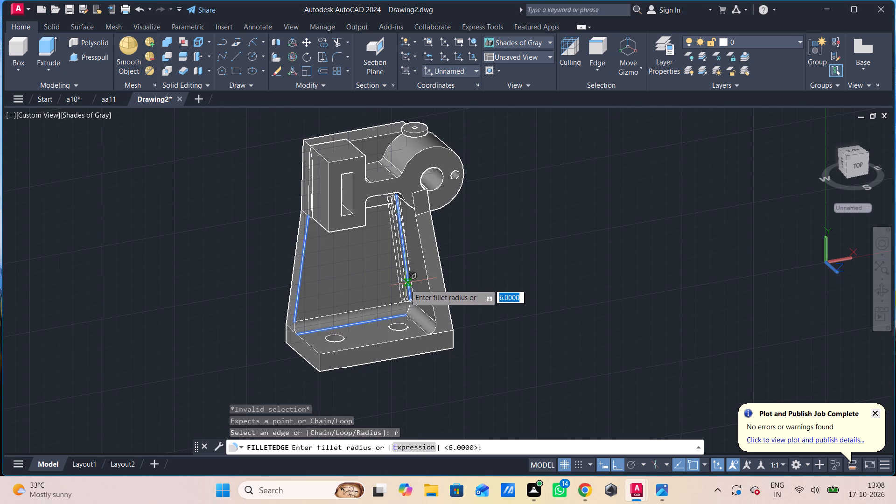
{"action": "key", "text": "2"}
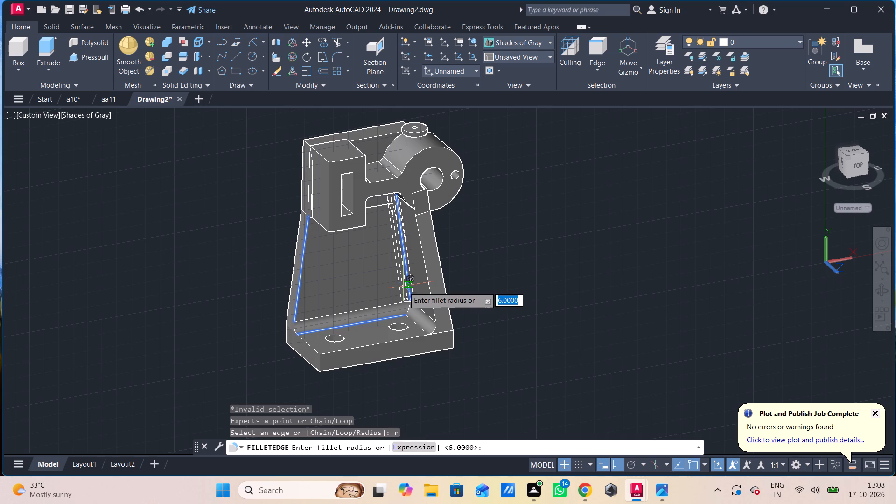
{"action": "key", "text": "Return"}
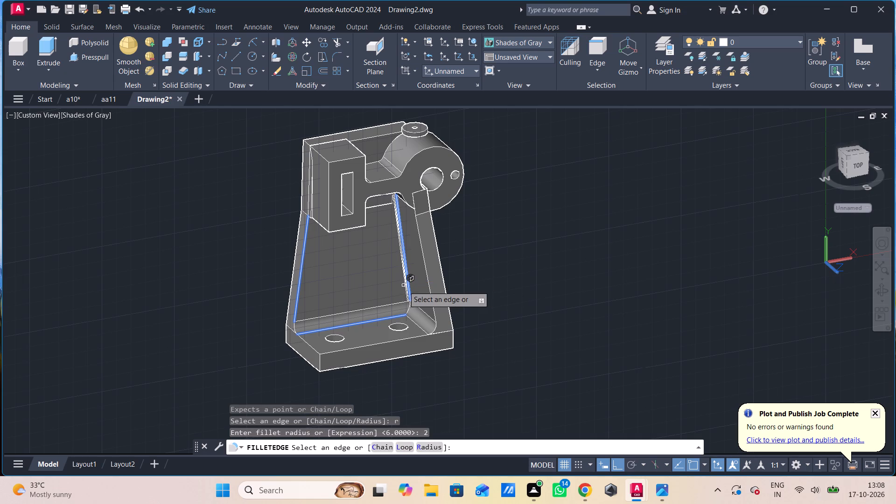
{"action": "key", "text": "Return"}
{"action": "key", "text": "Return"}
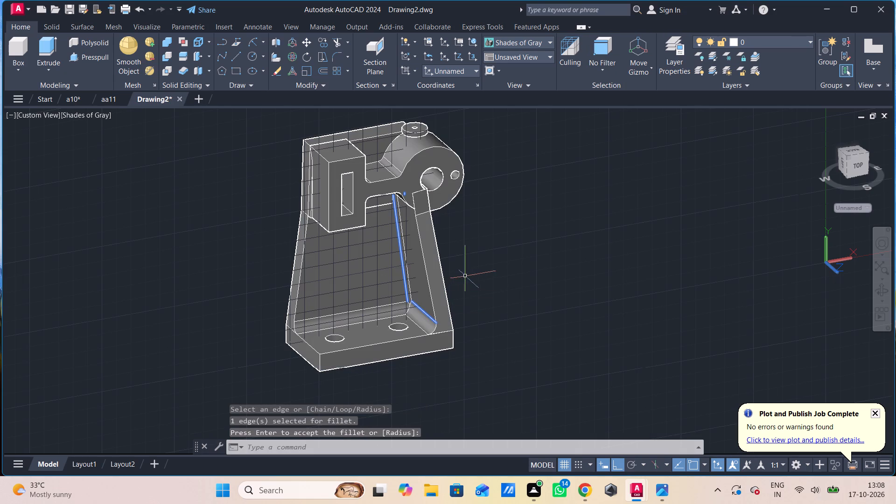
Edge-fillet the two adjoining edges at the rear plate's top corner, behind the small round boss, at radius 2.
{"action": "middle_click_drag", "start_coordinate": [490, 259], "coordinate": [477, 269], "text": "shift"}
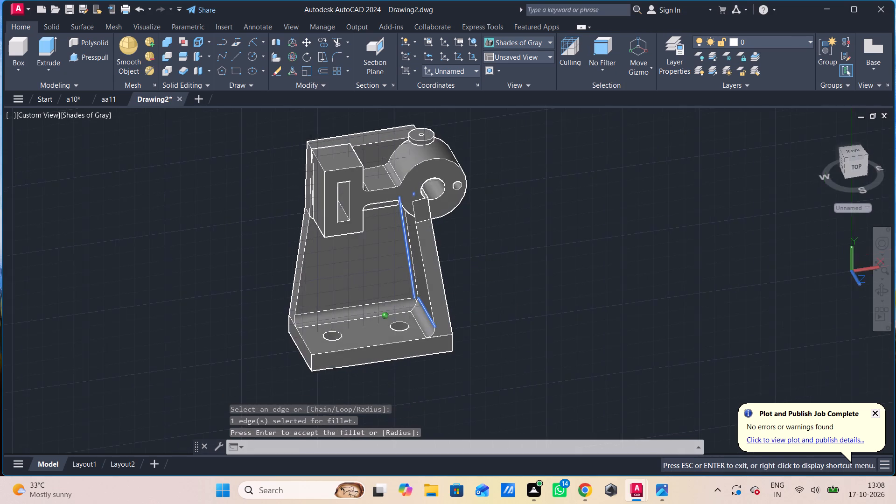
{"action": "middle_click_drag", "start_coordinate": [477, 269], "coordinate": [343, 300], "text": "shift"}
{"action": "scroll", "coordinate": [454, 237], "scroll_direction": "up", "scroll_amount": 1}
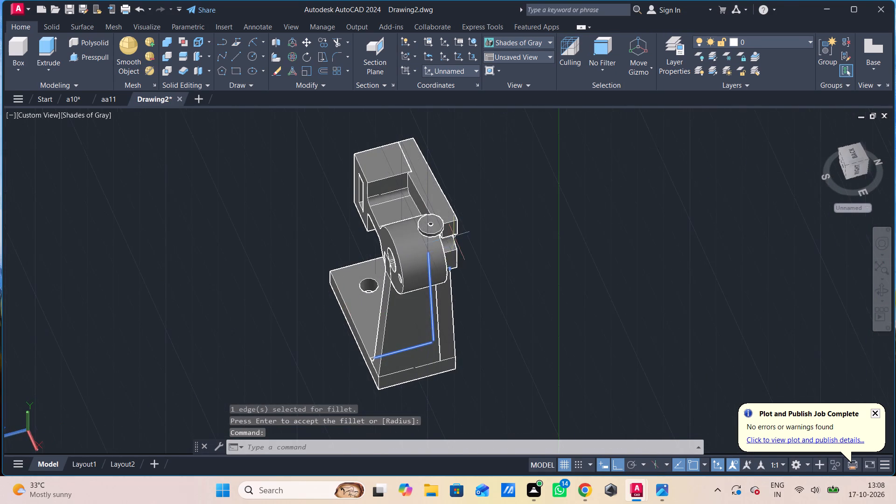
{"action": "scroll", "coordinate": [454, 237], "scroll_direction": "up", "scroll_amount": 1}
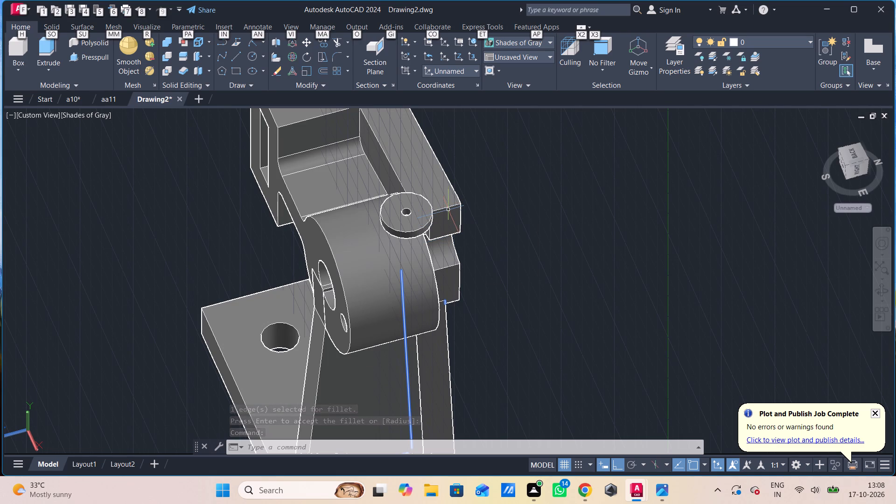
{"action": "key", "text": "space"}
{"action": "key", "text": "space"}
{"action": "key", "text": "Escape"}
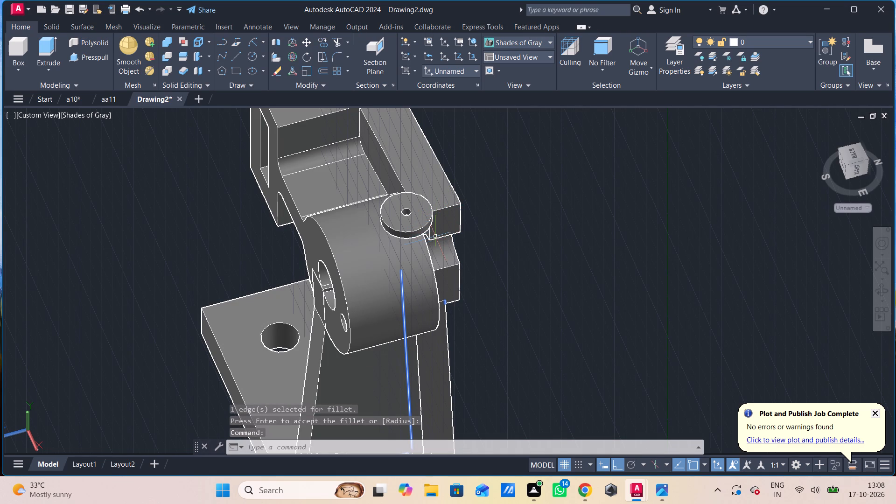
{"action": "key", "text": "f"}
{"action": "left_click", "coordinate": [453, 269]}
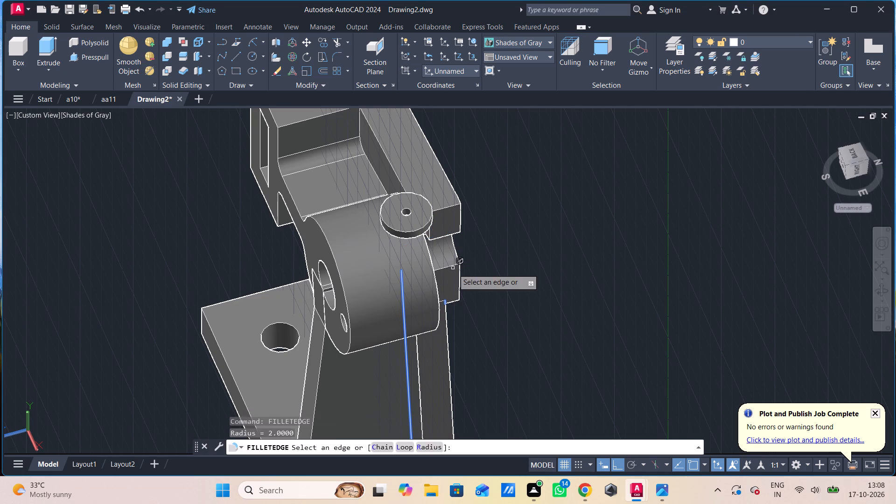
{"action": "key", "text": "space"}
{"action": "key", "text": "space"}
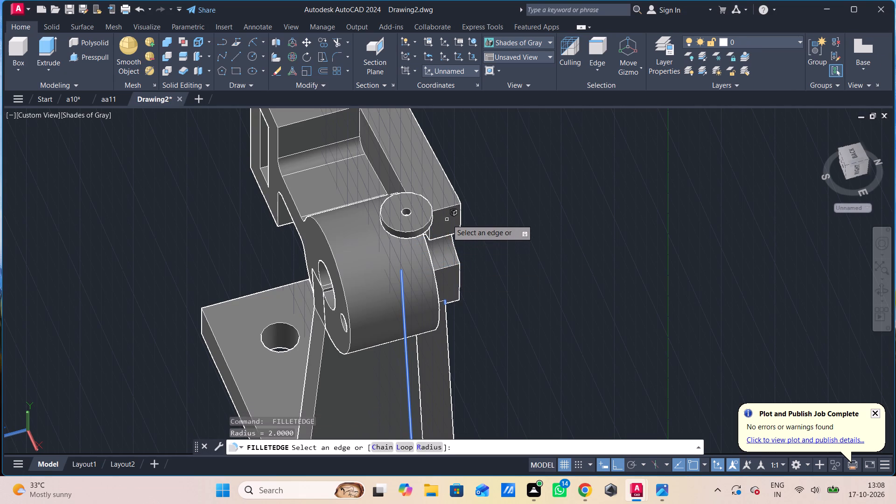
{"action": "left_click", "coordinate": [446, 210]}
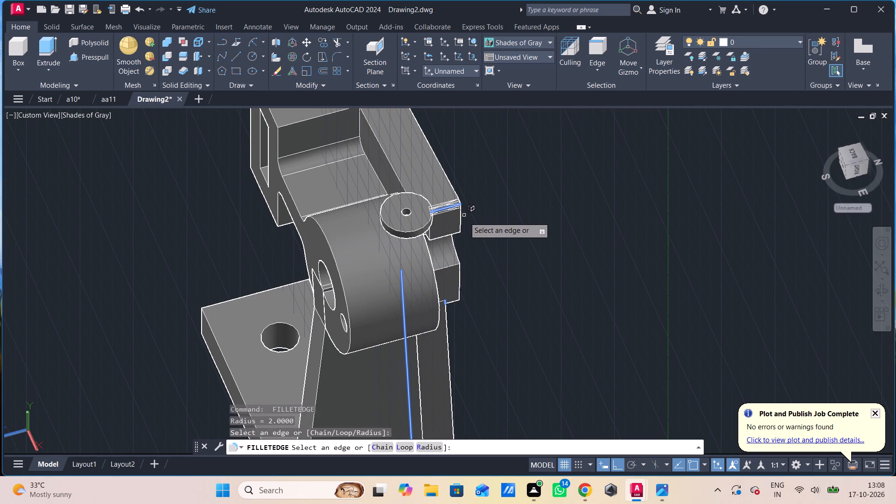
{"action": "left_click", "coordinate": [457, 197]}
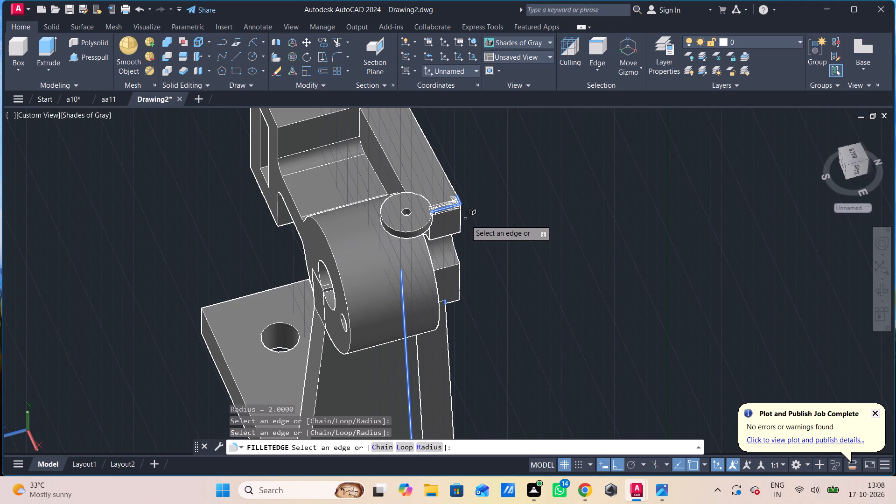
{"action": "key", "text": "r"}
{"action": "key", "text": "space"}
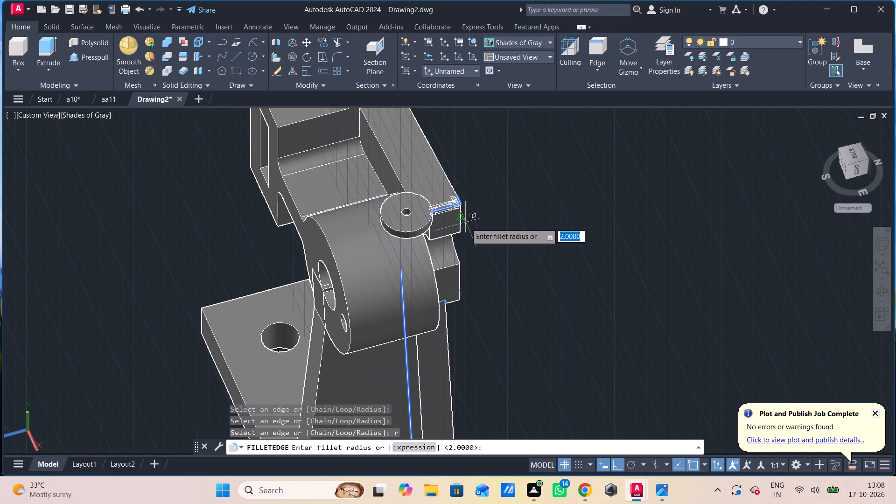
{"action": "key", "text": "space"}
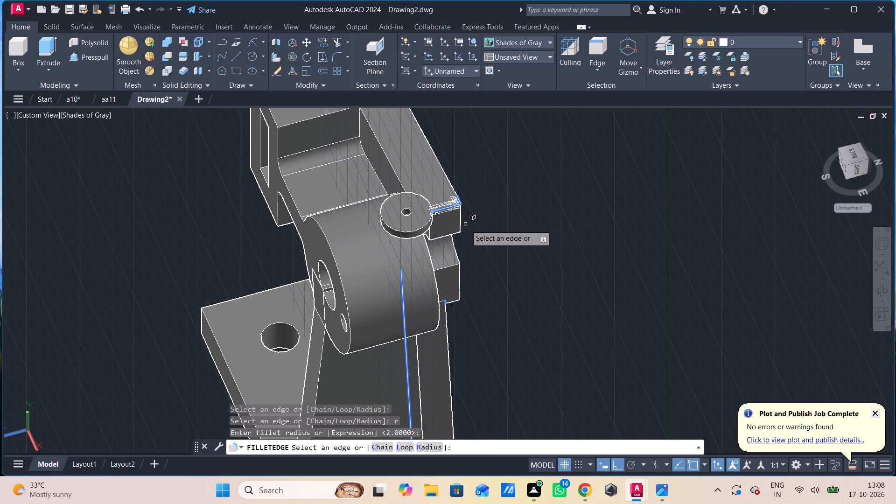
{"action": "key", "text": "space"}
{"action": "key", "text": "space"}
Edge-fillet the short edge where the support rib meets the inside of the large bore at radius 2.
{"action": "middle_click_drag", "start_coordinate": [483, 228], "coordinate": [514, 219], "text": "shift"}
{"action": "middle_click_drag", "start_coordinate": [513, 216], "coordinate": [532, 305]}
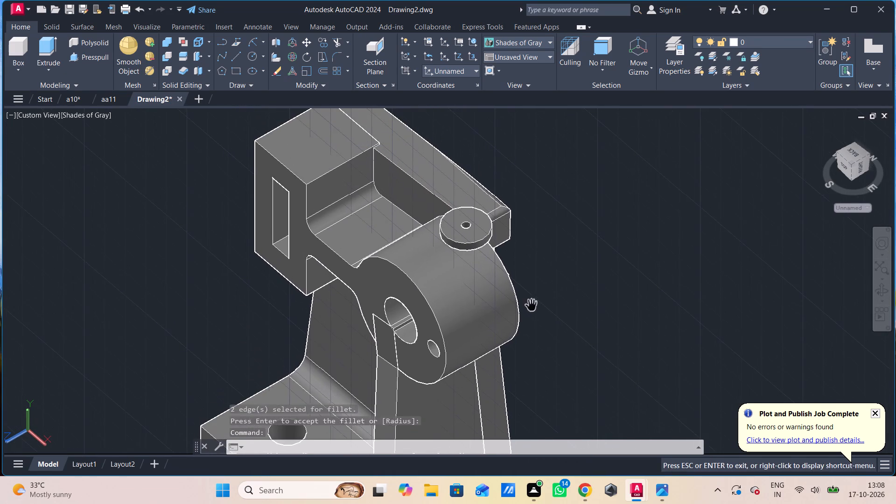
{"action": "middle_click_drag", "start_coordinate": [516, 282], "coordinate": [556, 281], "text": "shift"}
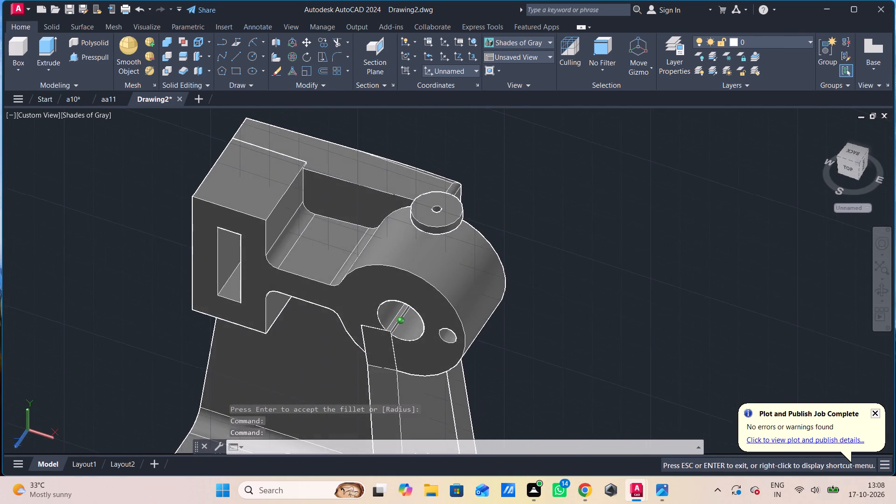
{"action": "middle_click_drag", "start_coordinate": [556, 281], "coordinate": [630, 273], "text": "shift"}
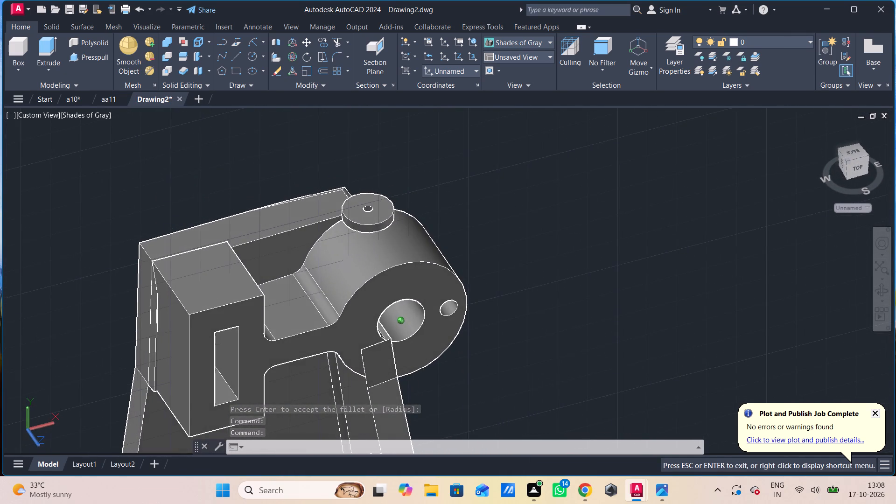
{"action": "middle_click_drag", "start_coordinate": [630, 273], "coordinate": [523, 268], "text": "shift"}
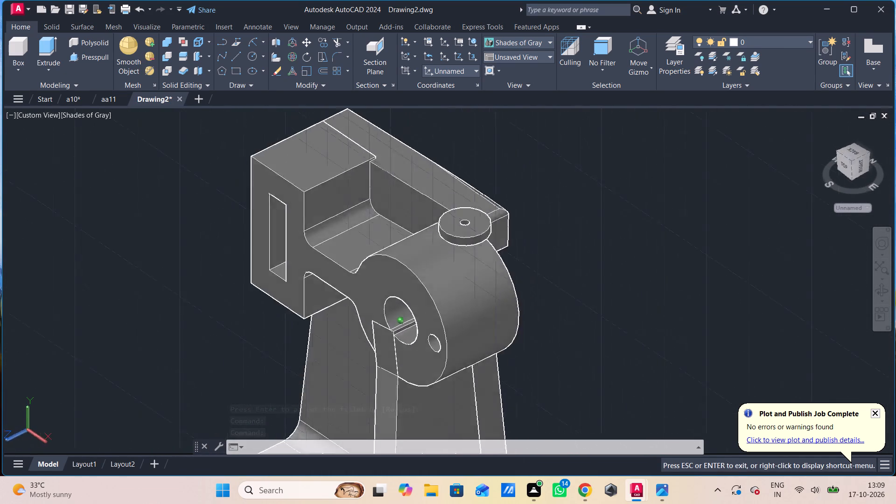
{"action": "middle_click_drag", "start_coordinate": [523, 268], "coordinate": [547, 263], "text": "shift"}
{"action": "middle_click_drag", "start_coordinate": [429, 323], "coordinate": [476, 284], "text": "shift"}
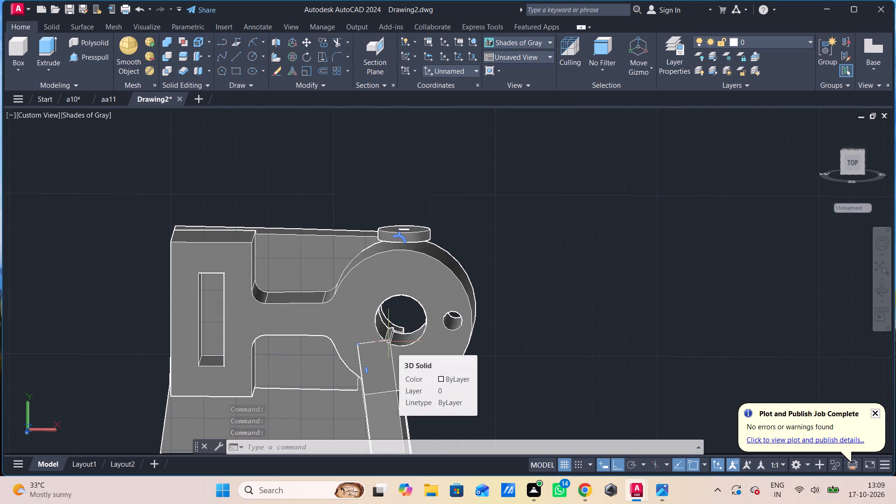
{"action": "key", "text": "f"}
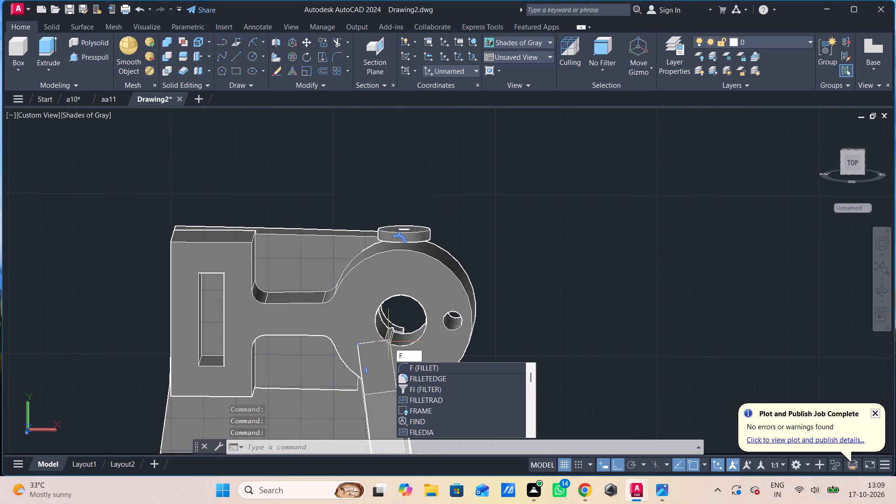
{"action": "left_click", "coordinate": [427, 378]}
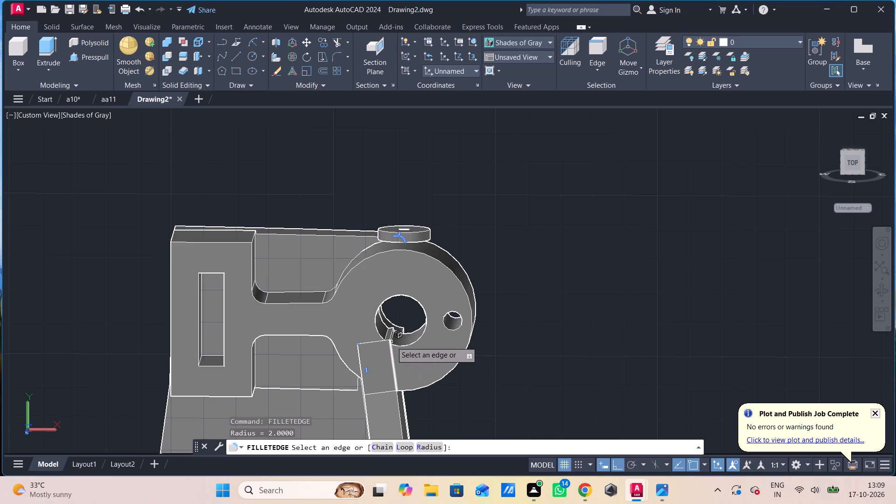
{"action": "left_click", "coordinate": [392, 338]}
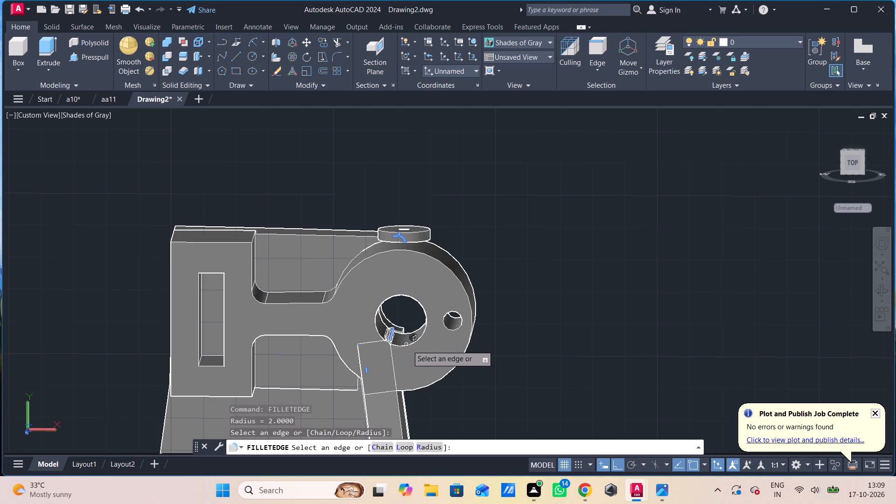
{"action": "key", "text": "space"}
{"action": "key", "text": "space"}
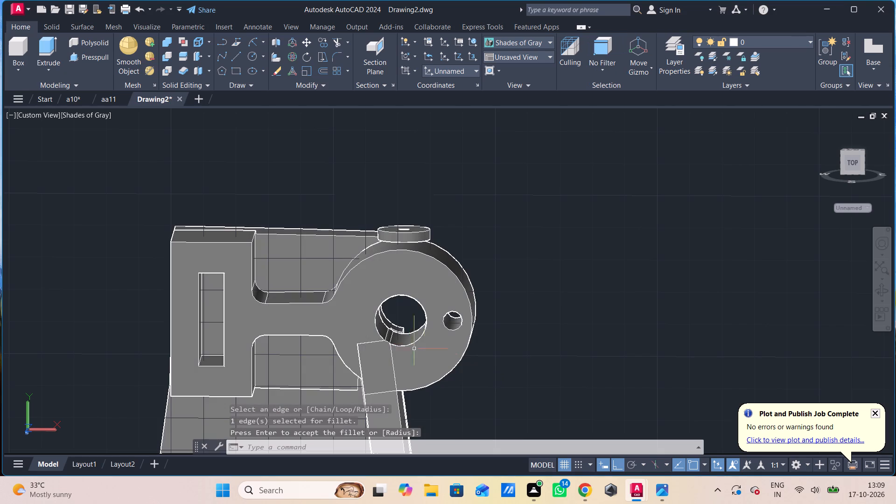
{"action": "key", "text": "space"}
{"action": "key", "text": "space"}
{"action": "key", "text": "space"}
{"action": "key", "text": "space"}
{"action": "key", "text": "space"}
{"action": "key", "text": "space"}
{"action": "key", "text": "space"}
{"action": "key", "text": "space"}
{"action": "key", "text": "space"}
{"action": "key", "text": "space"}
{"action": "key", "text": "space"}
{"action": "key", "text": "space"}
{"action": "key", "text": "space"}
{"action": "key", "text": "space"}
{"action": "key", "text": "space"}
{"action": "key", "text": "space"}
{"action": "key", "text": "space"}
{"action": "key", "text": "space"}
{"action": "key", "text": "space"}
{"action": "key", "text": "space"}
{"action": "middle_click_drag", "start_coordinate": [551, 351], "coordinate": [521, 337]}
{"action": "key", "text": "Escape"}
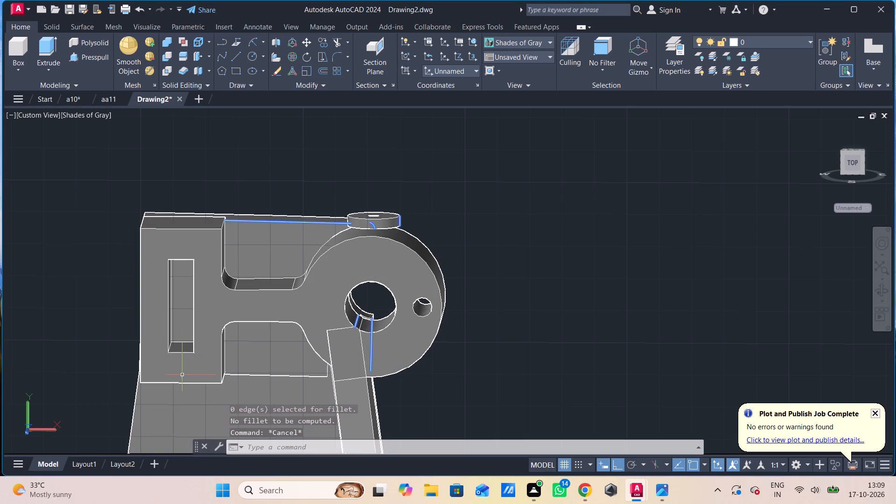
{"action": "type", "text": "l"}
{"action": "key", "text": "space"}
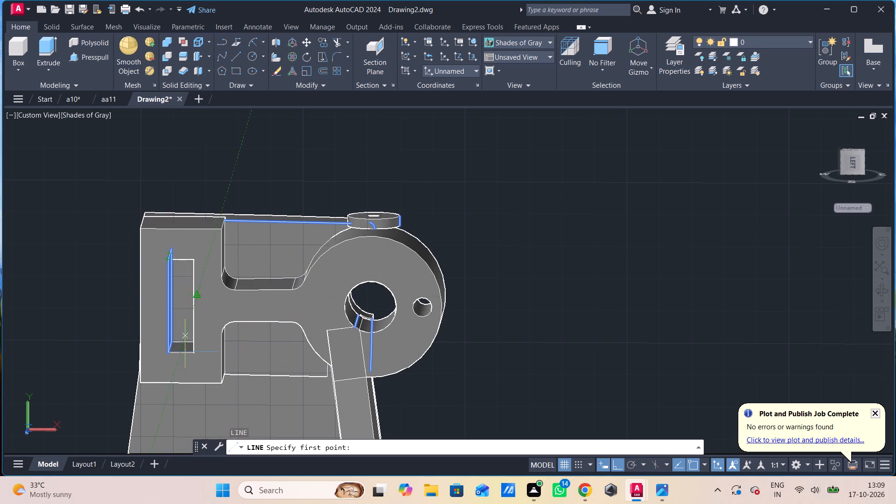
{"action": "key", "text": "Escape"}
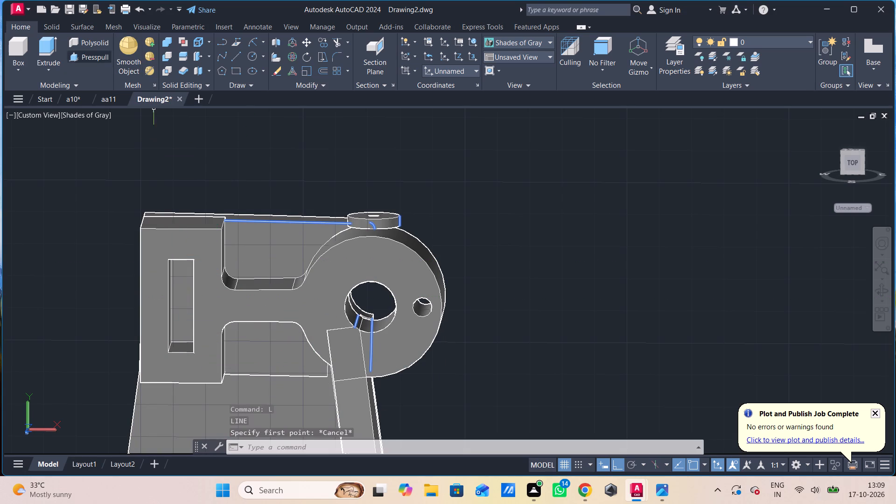
Presspull the rectangular slot's bounded area in the front block back through the rear plate, making a through opening.
{"action": "left_click", "coordinate": [98, 52]}
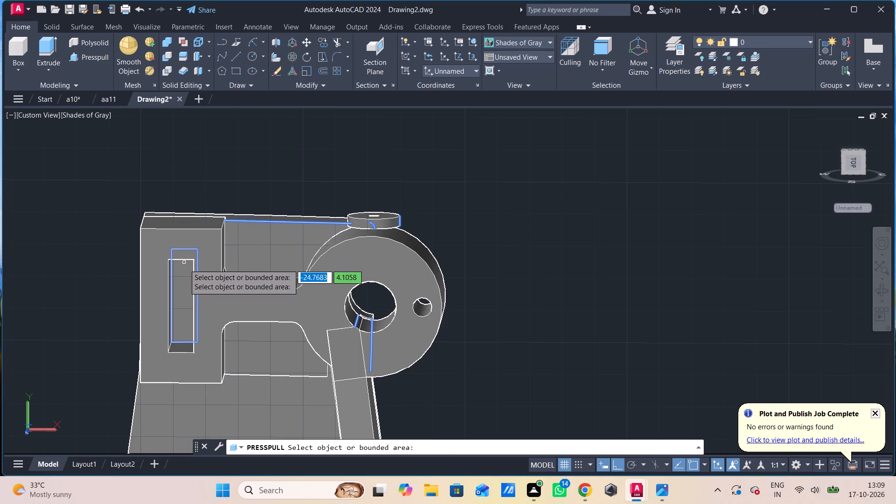
{"action": "left_click", "coordinate": [185, 269]}
{"action": "left_click", "coordinate": [221, 185]}
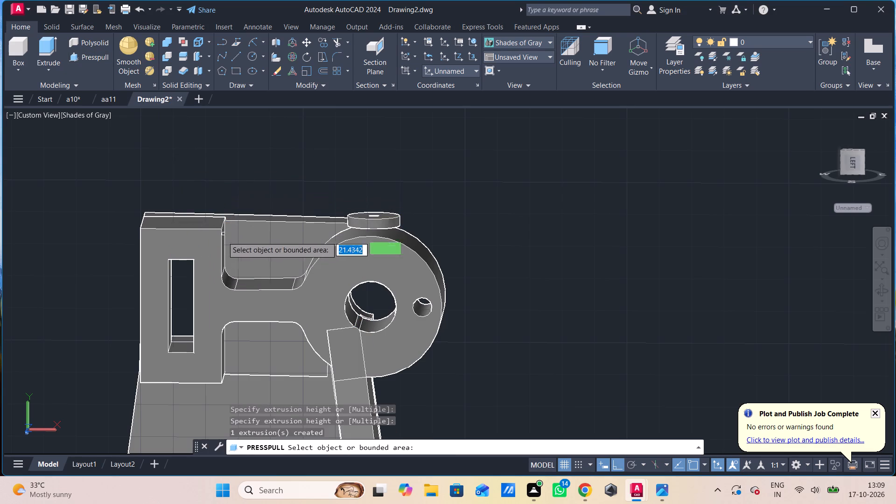
{"action": "key", "text": "Escape"}
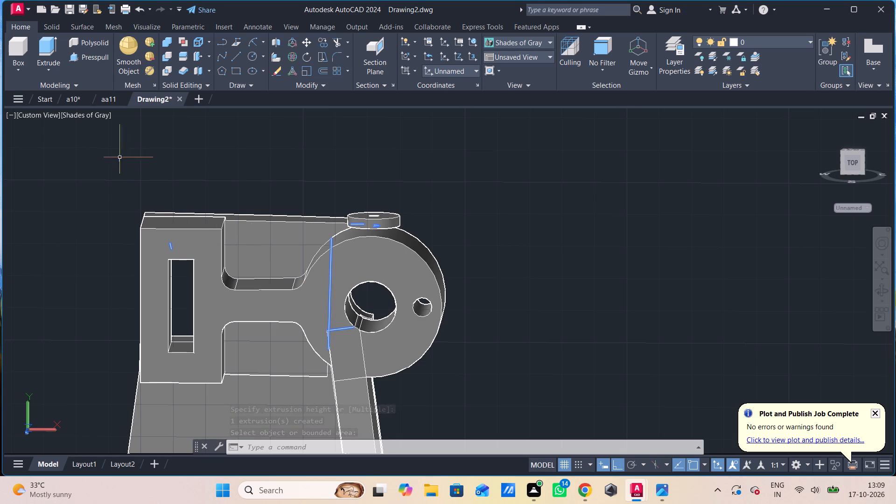
Examine the edges around the cylindrical boss and bore in the 2D Wireframe visual style, and return to Shades of Gray.
{"action": "left_click", "coordinate": [91, 113]}
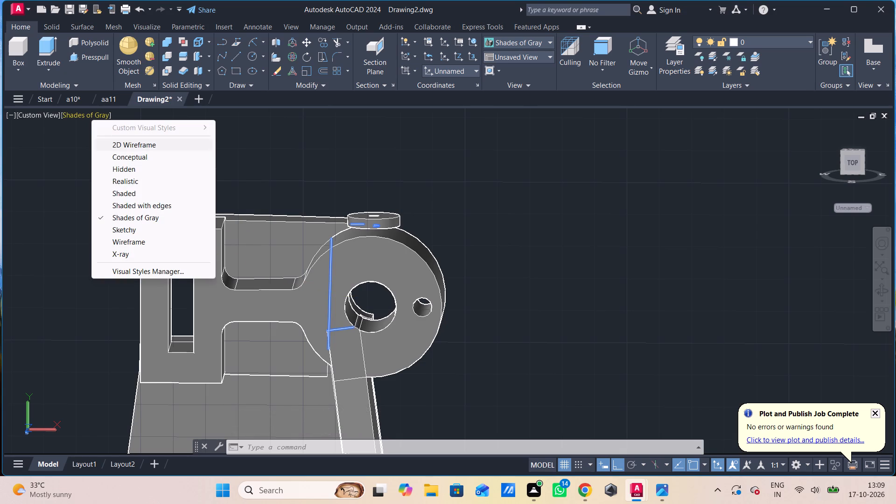
{"action": "left_click", "coordinate": [132, 143]}
{"action": "left_click", "coordinate": [332, 289]}
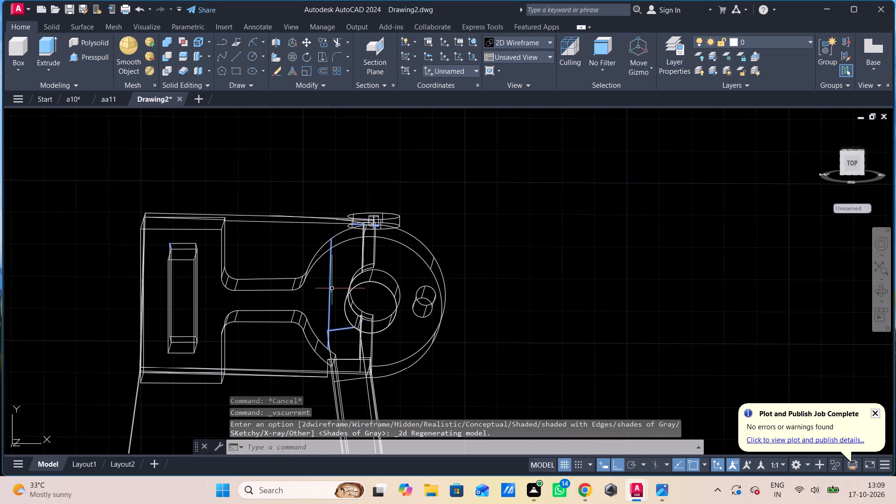
{"action": "left_click", "coordinate": [317, 298]}
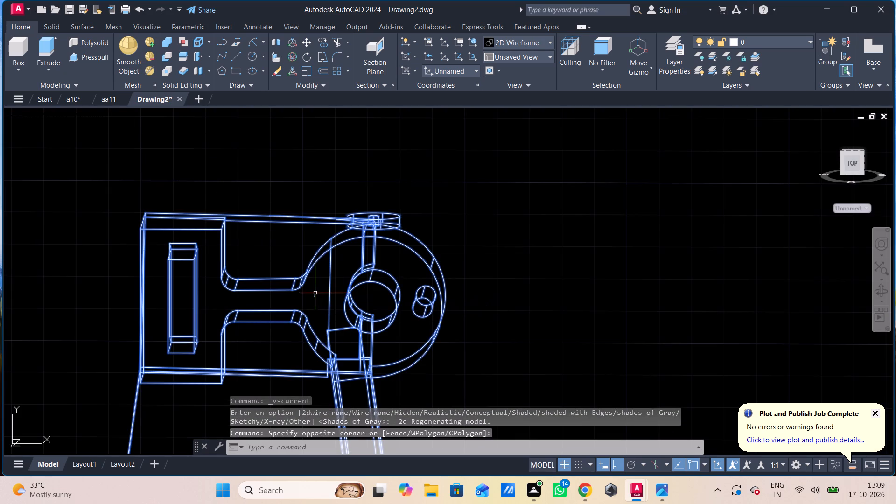
{"action": "key", "text": "Escape"}
{"action": "left_click", "coordinate": [329, 288]}
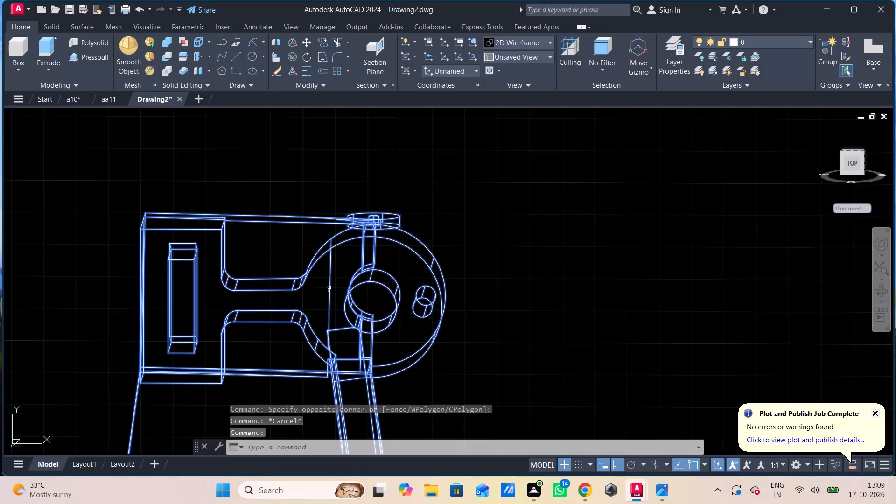
{"action": "key", "text": "Escape"}
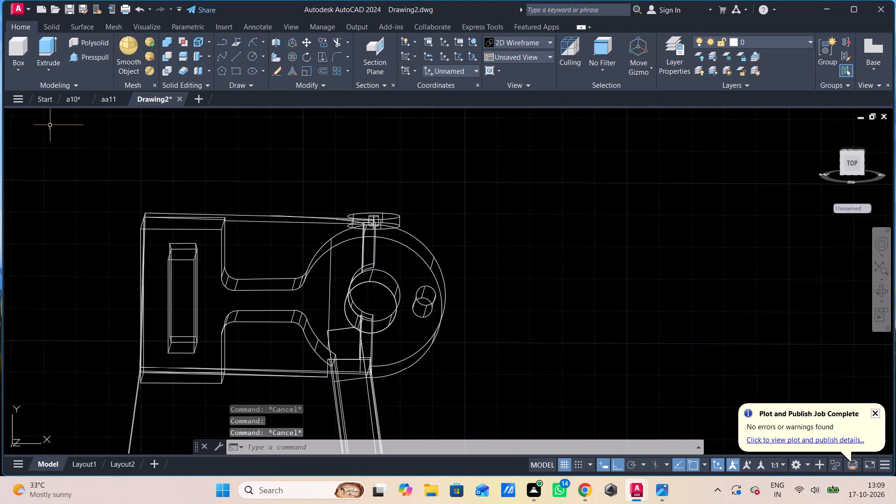
{"action": "left_click", "coordinate": [81, 116]}
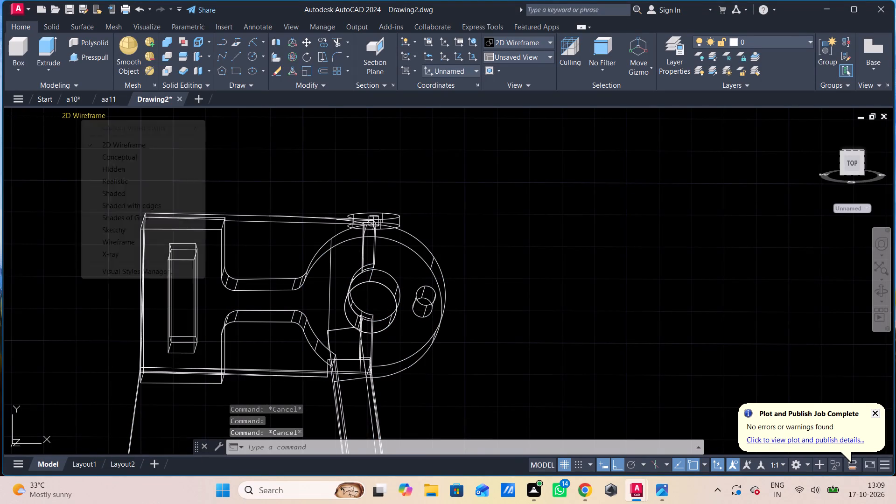
{"action": "left_click", "coordinate": [122, 222]}
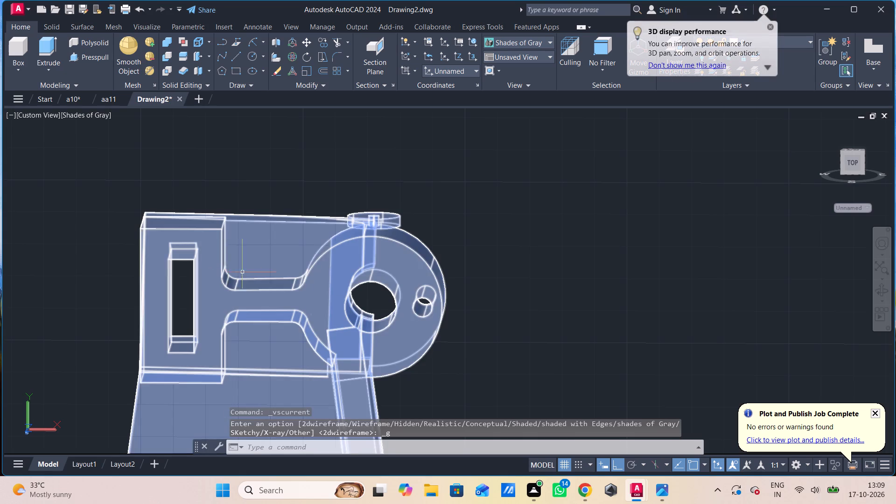
{"action": "scroll", "coordinate": [642, 326], "scroll_direction": "down", "scroll_amount": 1}
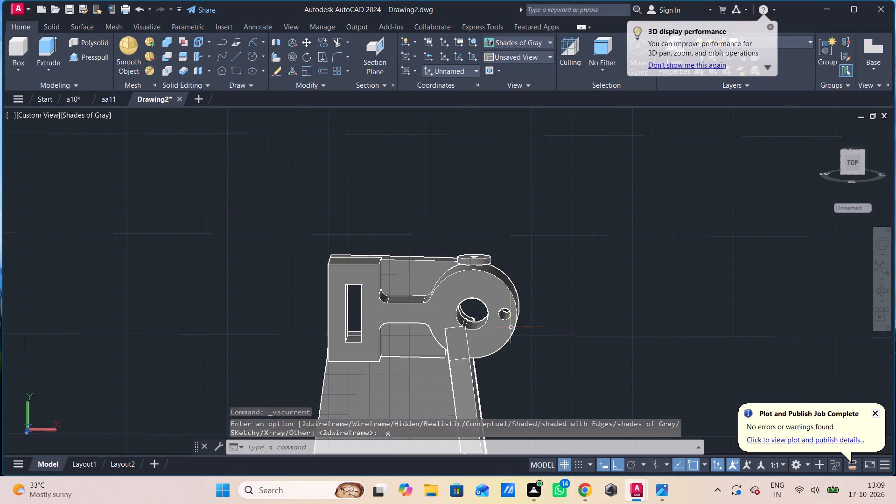
{"action": "middle_click_drag", "start_coordinate": [511, 328], "coordinate": [544, 334], "text": "shift"}
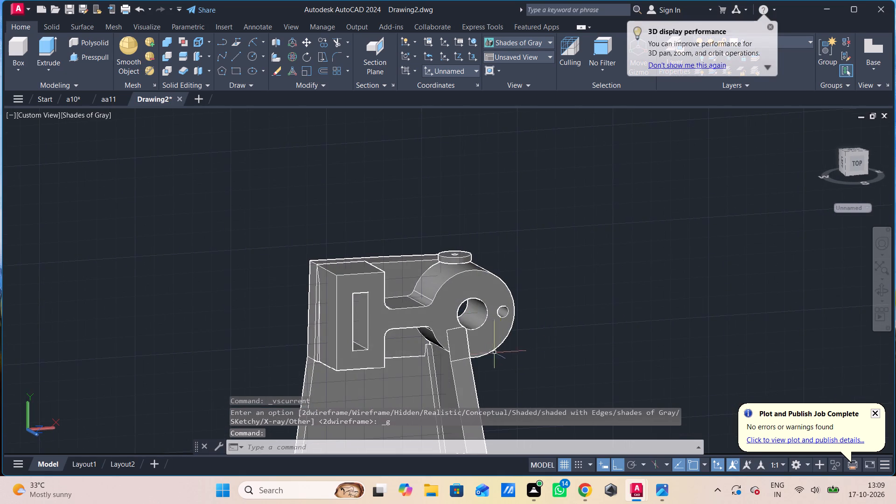
{"action": "middle_click_drag", "start_coordinate": [466, 354], "coordinate": [452, 265]}
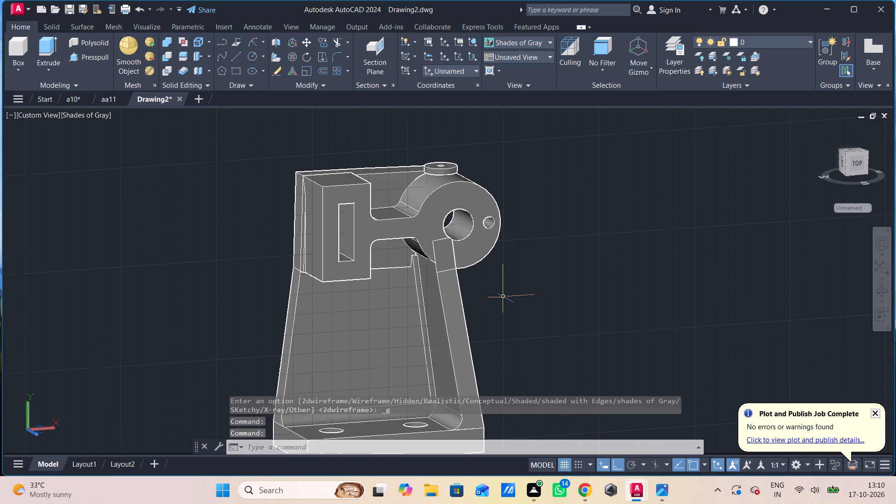
Orbit to a three-dimensional view of the whole bracket and save the drawing as a12 in the CAD folder.
{"action": "scroll", "coordinate": [504, 296], "scroll_direction": "down", "scroll_amount": 1}
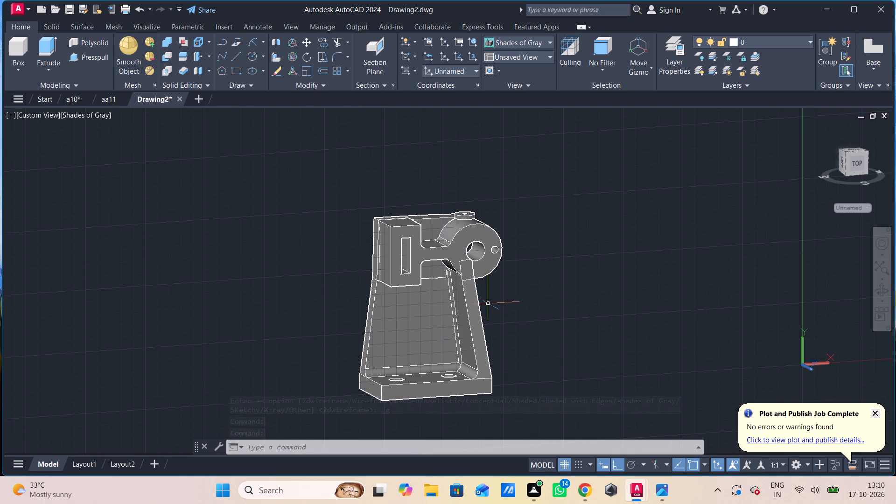
{"action": "middle_click_drag", "start_coordinate": [501, 309], "coordinate": [507, 312], "text": "shift"}
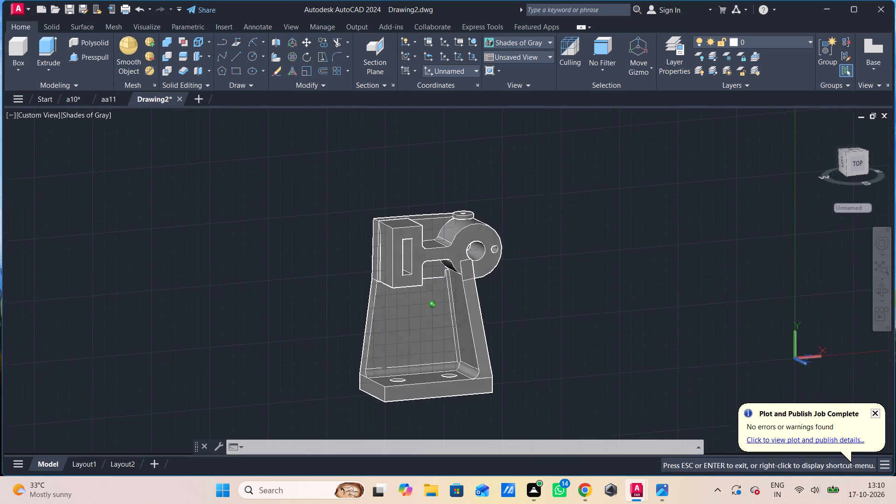
{"action": "middle_click_drag", "start_coordinate": [507, 312], "coordinate": [522, 300], "text": "shift"}
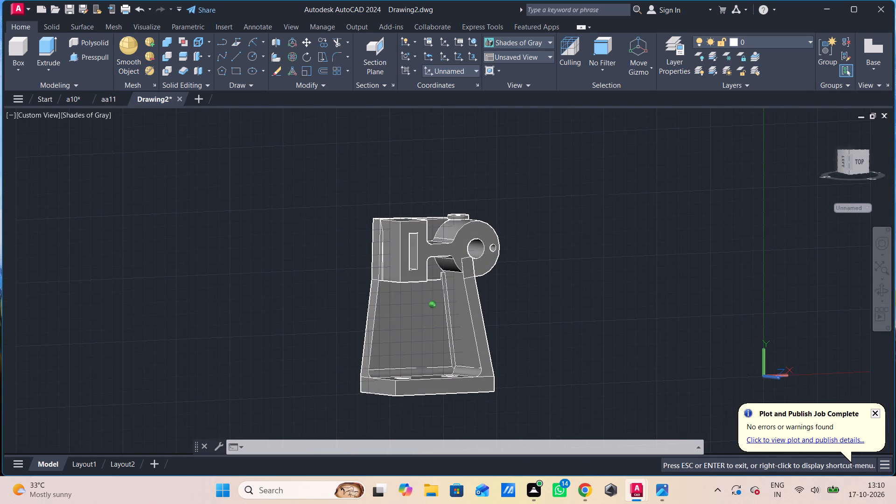
{"action": "middle_click_drag", "start_coordinate": [522, 300], "coordinate": [526, 306], "text": "shift"}
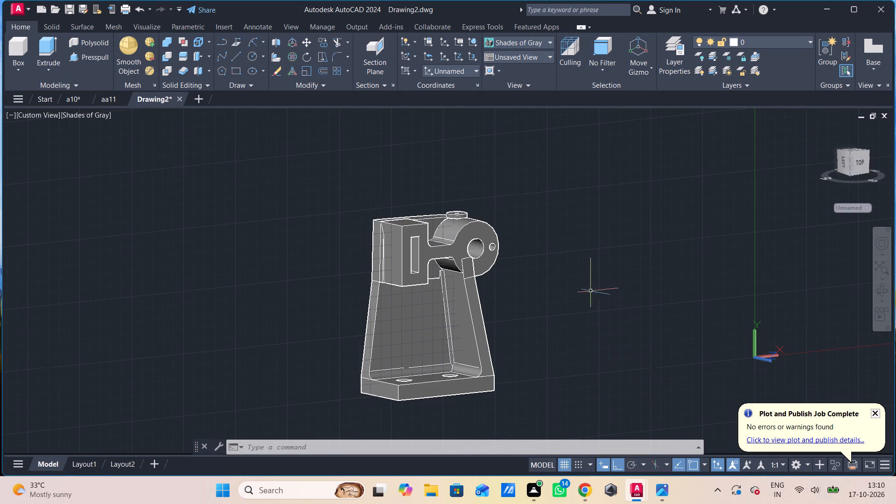
{"action": "key", "text": "ctrl+s"}
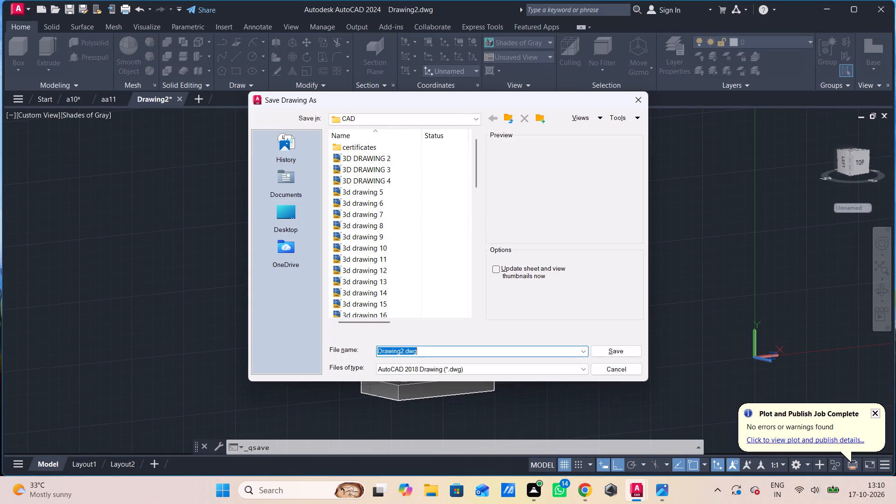
{"action": "key", "text": "a"}
{"action": "type", "text": "12"}
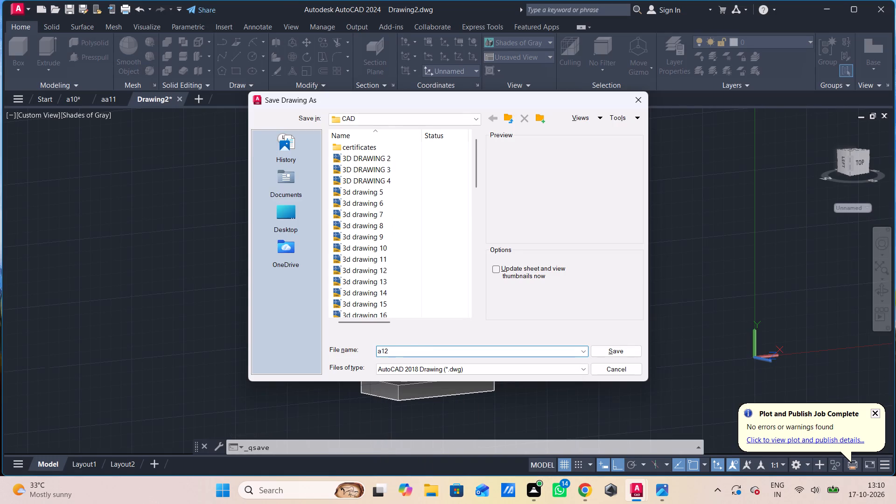
{"action": "key", "text": "Return"}
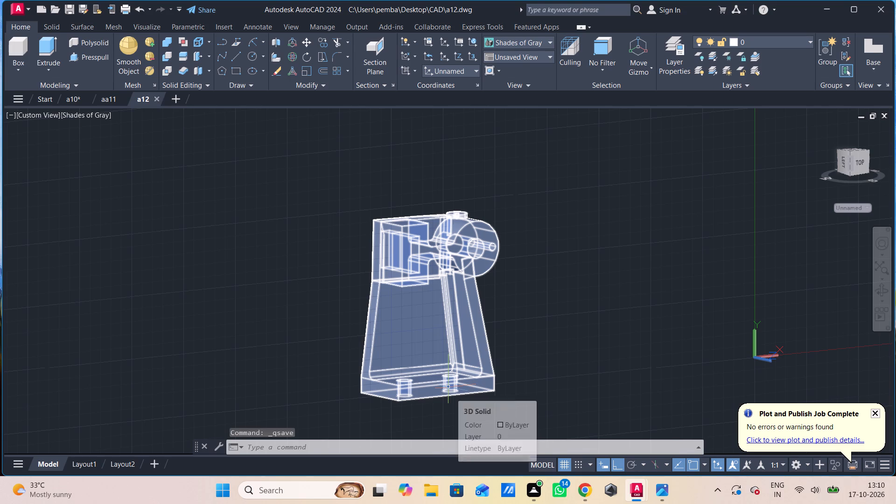
Query the LOGFILENAME system variable.
{"action": "key", "text": "l"}
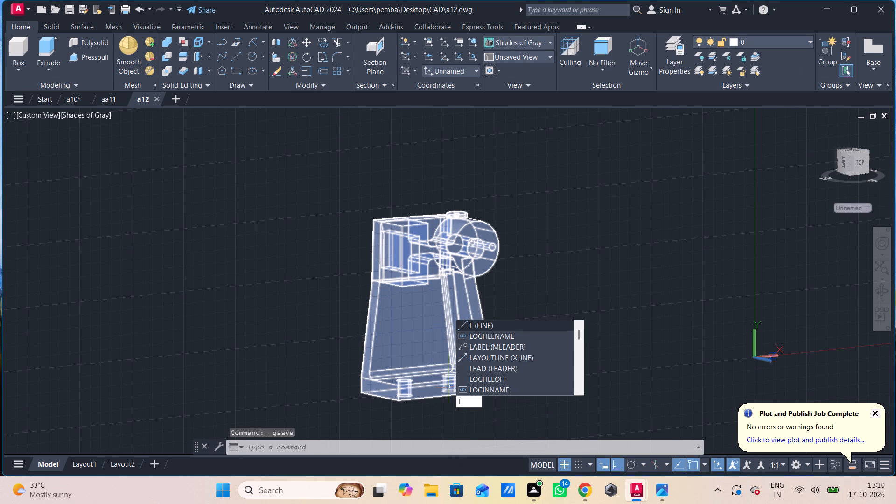
{"action": "type", "text": "og"}
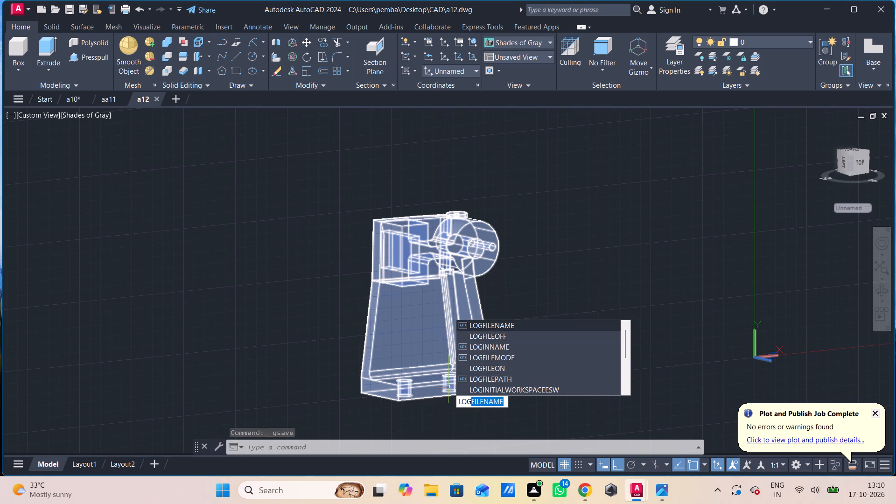
{"action": "left_click", "coordinate": [490, 327]}
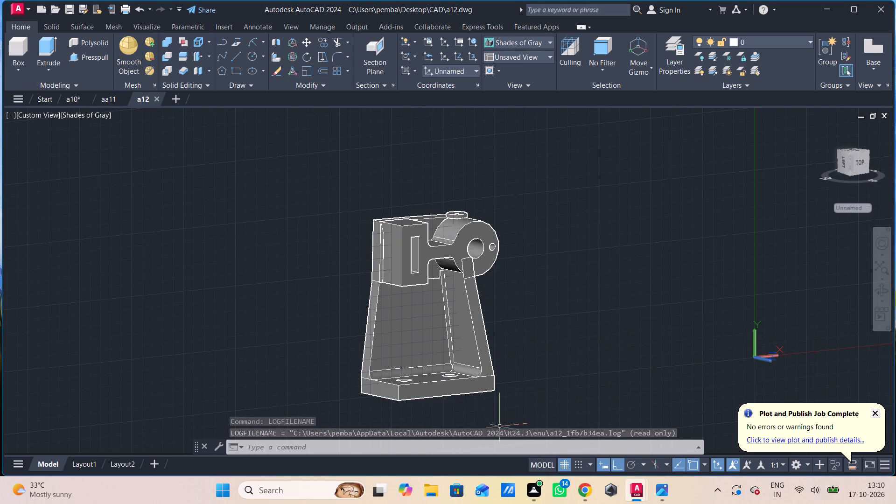
Set up a single-sheet plot to AutoCAD PDF (High Quality Print), centred, with a window plot area around the whole bracket.
{"action": "key", "text": "ctrl+p"}
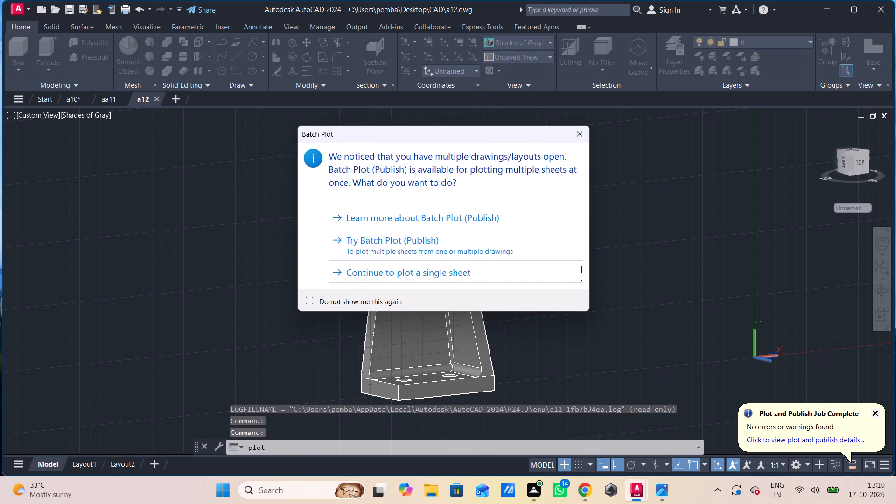
{"action": "left_click", "coordinate": [576, 133]}
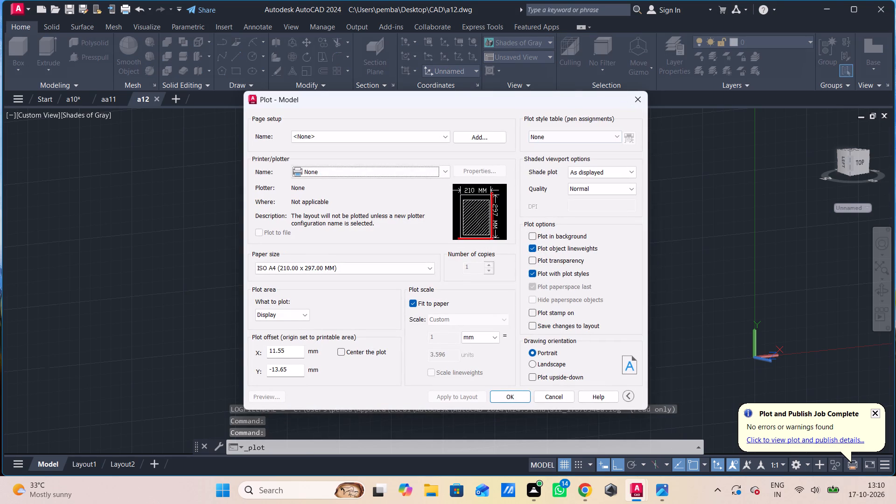
{"action": "left_click", "coordinate": [389, 169]}
{"action": "left_click", "coordinate": [387, 222]}
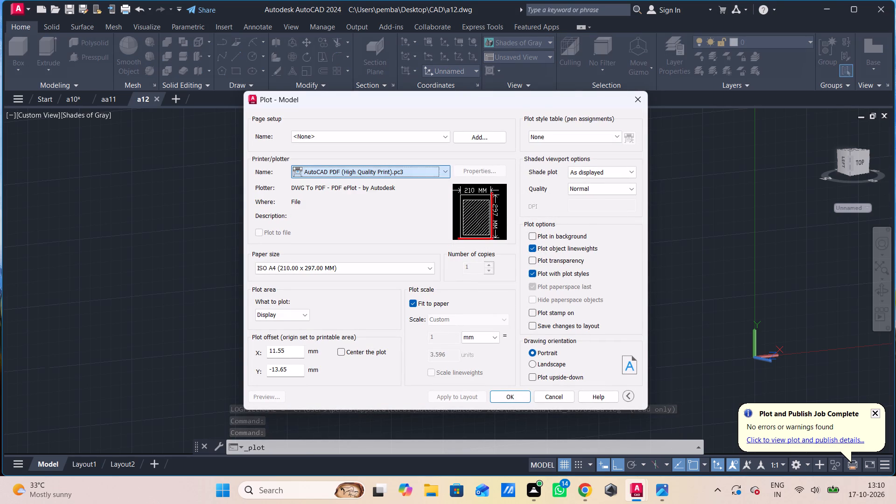
{"action": "left_click", "coordinate": [351, 352]}
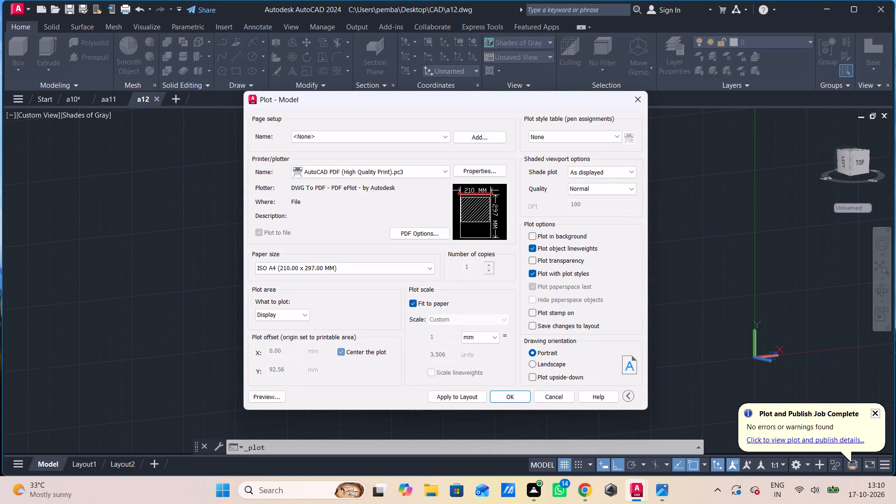
{"action": "left_click", "coordinate": [299, 318]}
{"action": "left_click", "coordinate": [298, 344]}
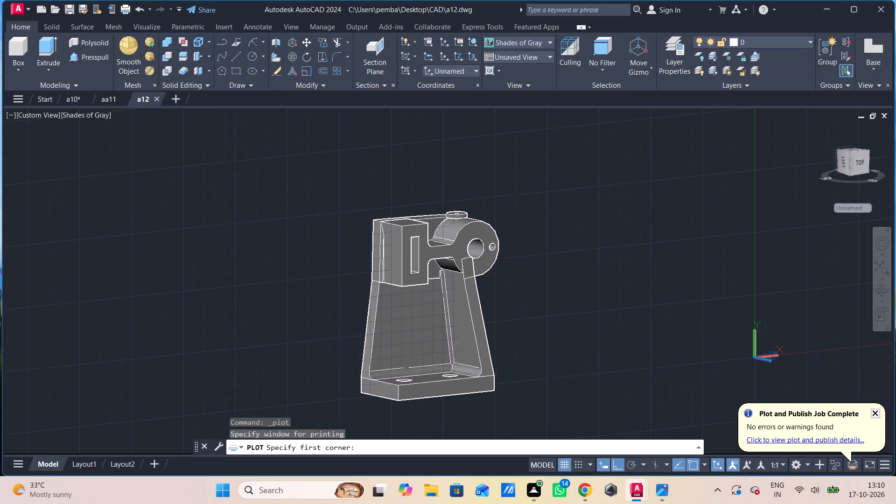
{"action": "left_click", "coordinate": [534, 160]}
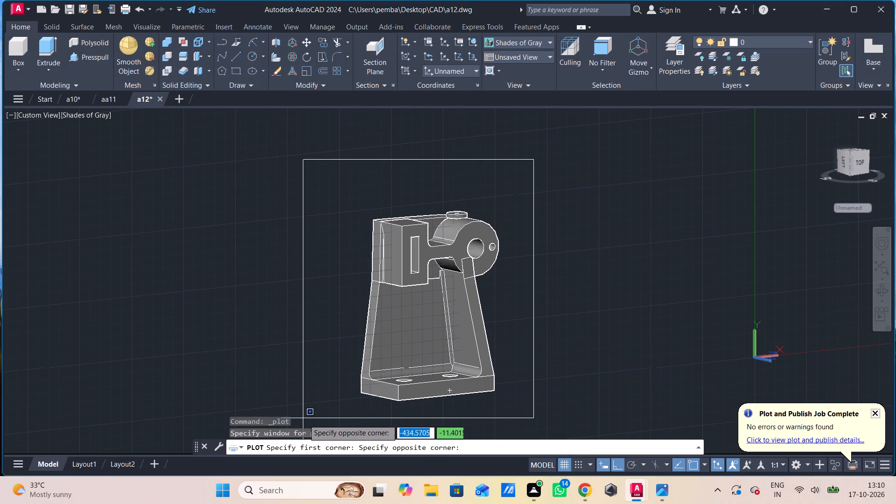
{"action": "left_click", "coordinate": [304, 424]}
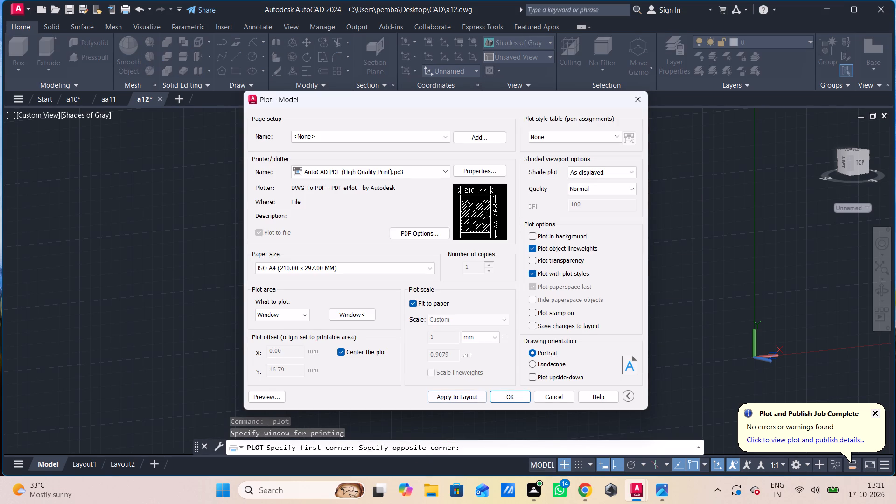
Preview the plot, output it as a12-Model.pdf in the CAD folder, and look over the bracket in the opened PDF.
{"action": "left_click", "coordinate": [280, 396]}
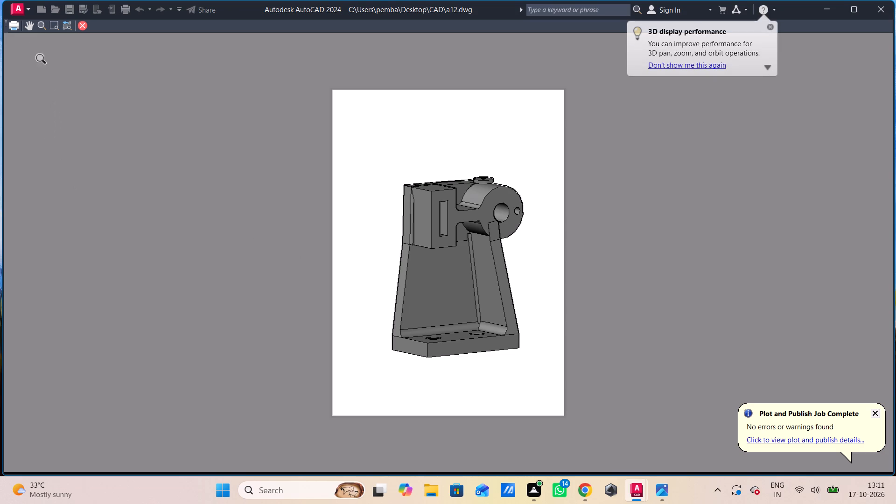
{"action": "left_click", "coordinate": [13, 28]}
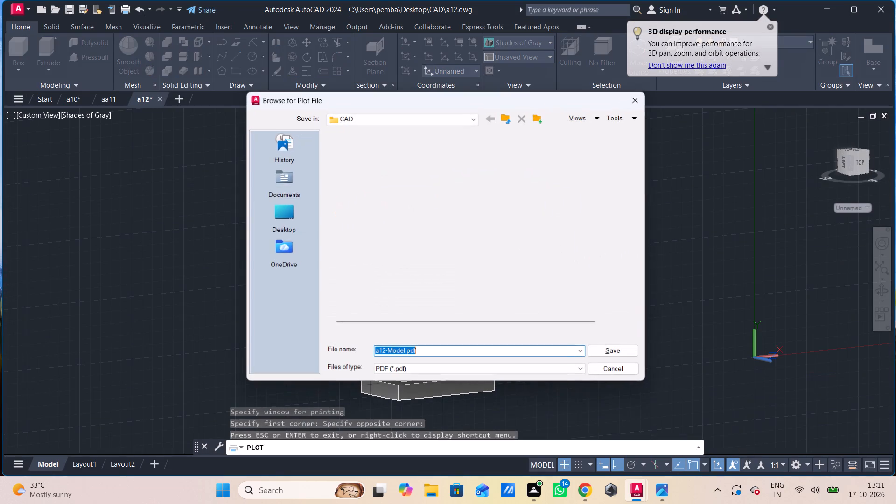
{"action": "left_click", "coordinate": [618, 350]}
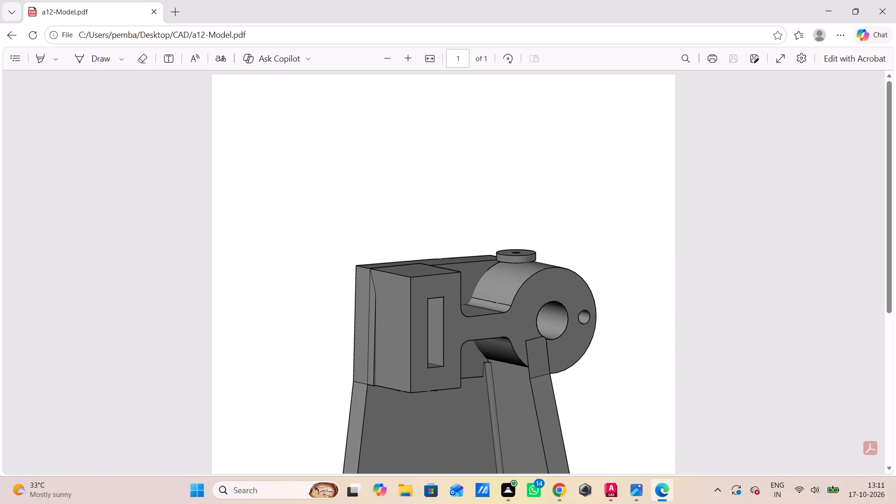
{"action": "scroll", "coordinate": [483, 313], "scroll_direction": "down", "scroll_amount": 3}
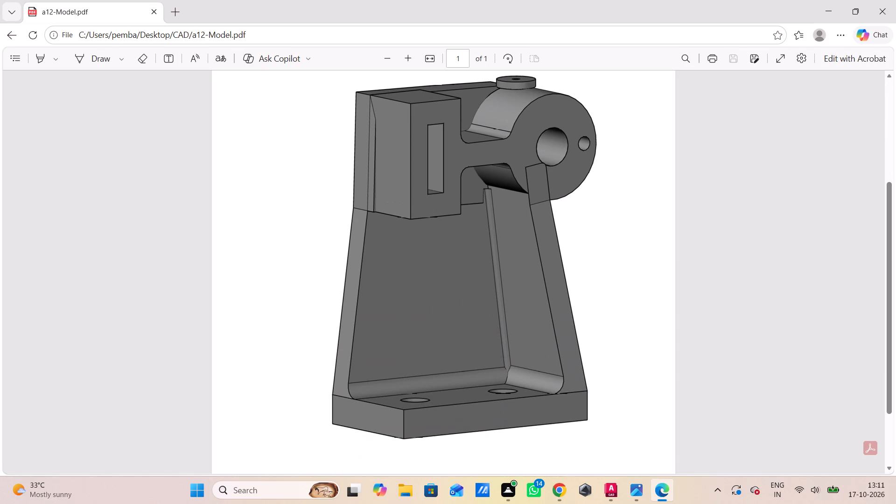